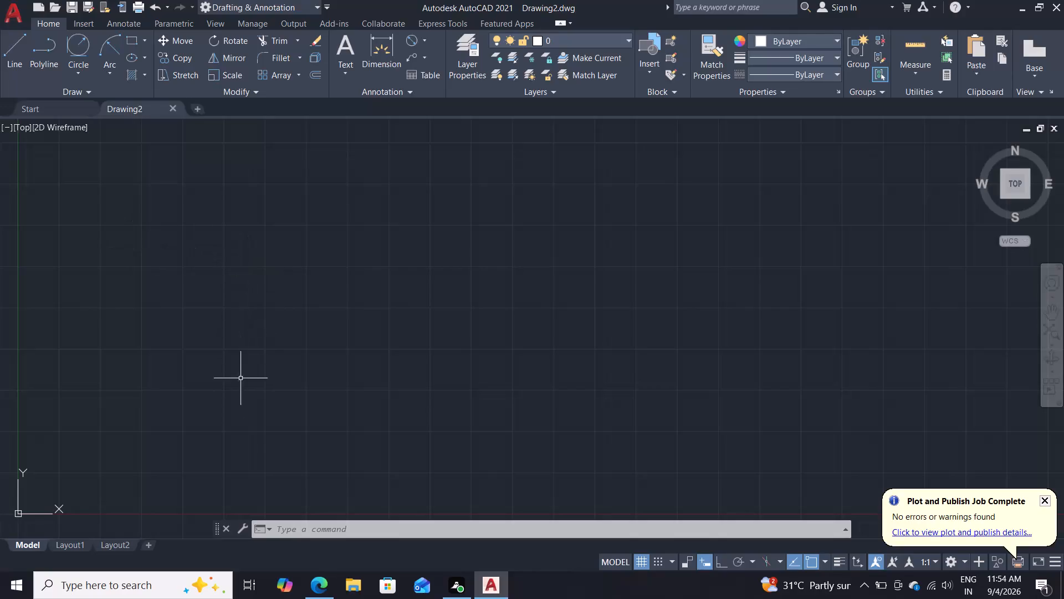
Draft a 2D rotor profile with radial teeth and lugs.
Configure the drawing units to a length precision of 0.000 and an insertion scale of millimeters.
key(u)
key(n)
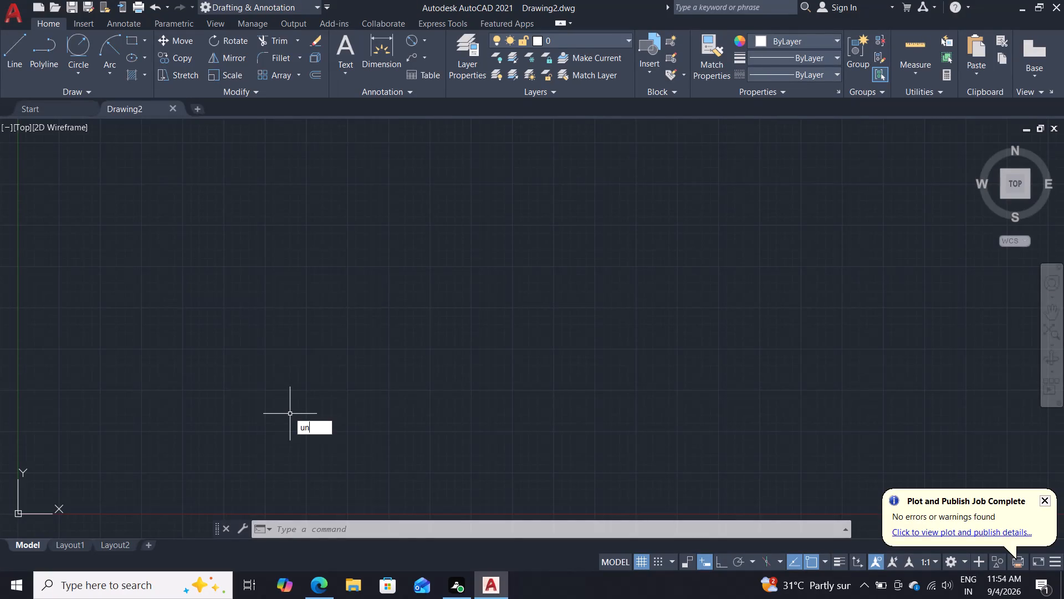
key(Return)
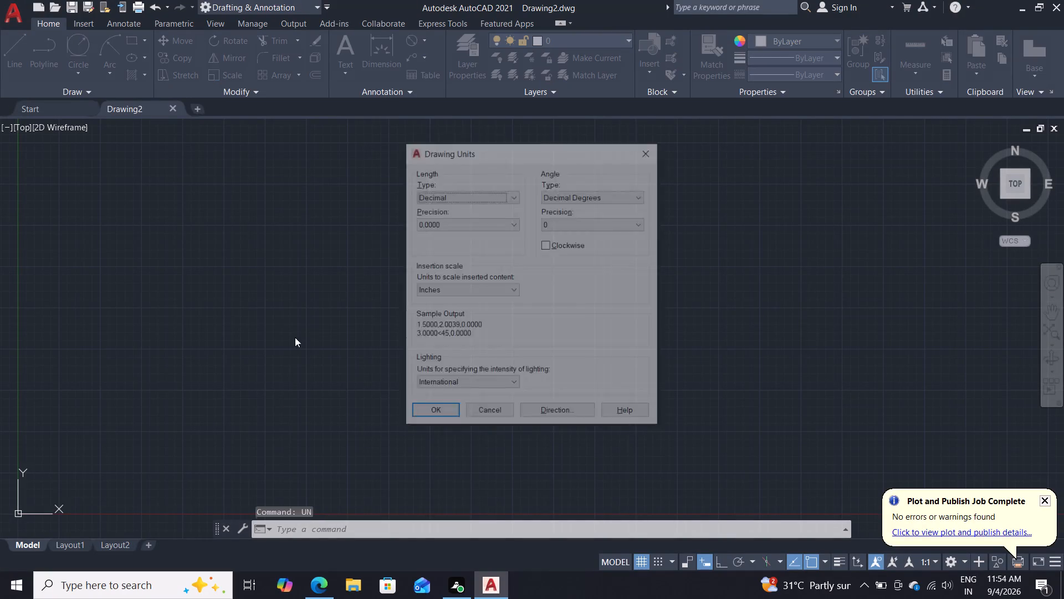
middle_click(312, 325)
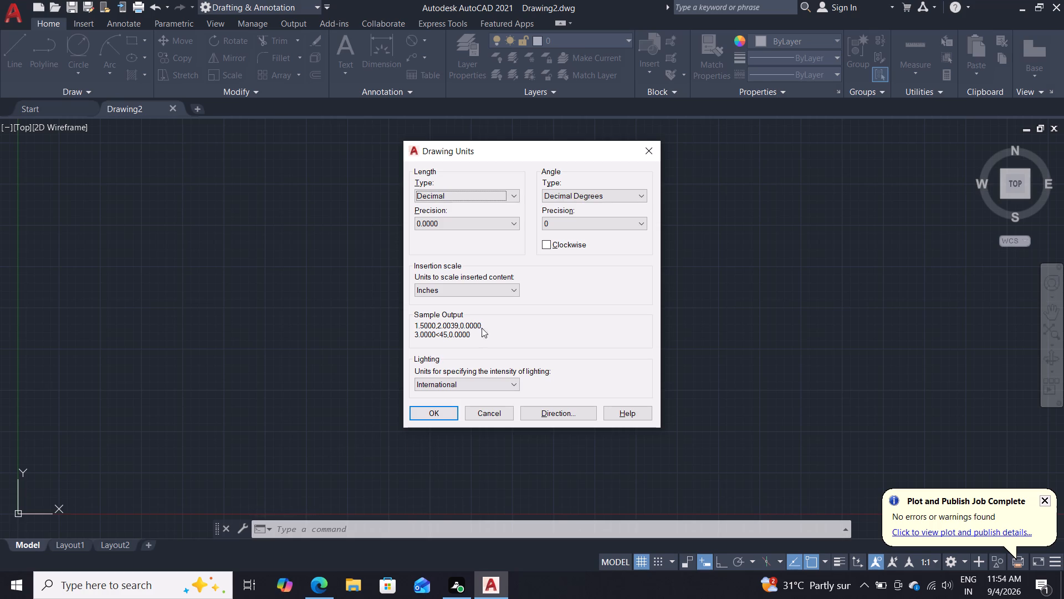
click(505, 227)
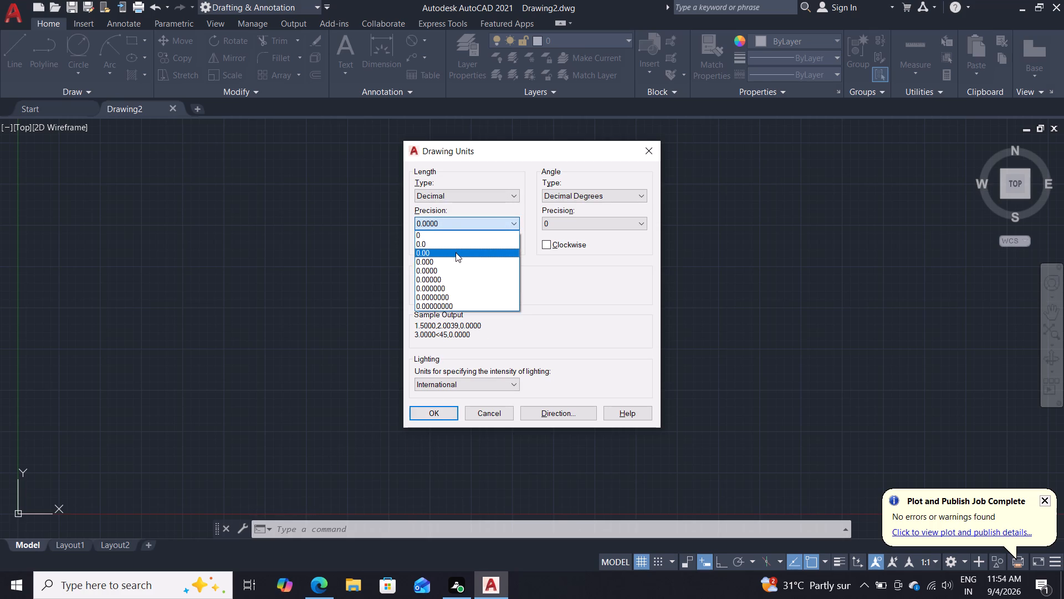
click(447, 258)
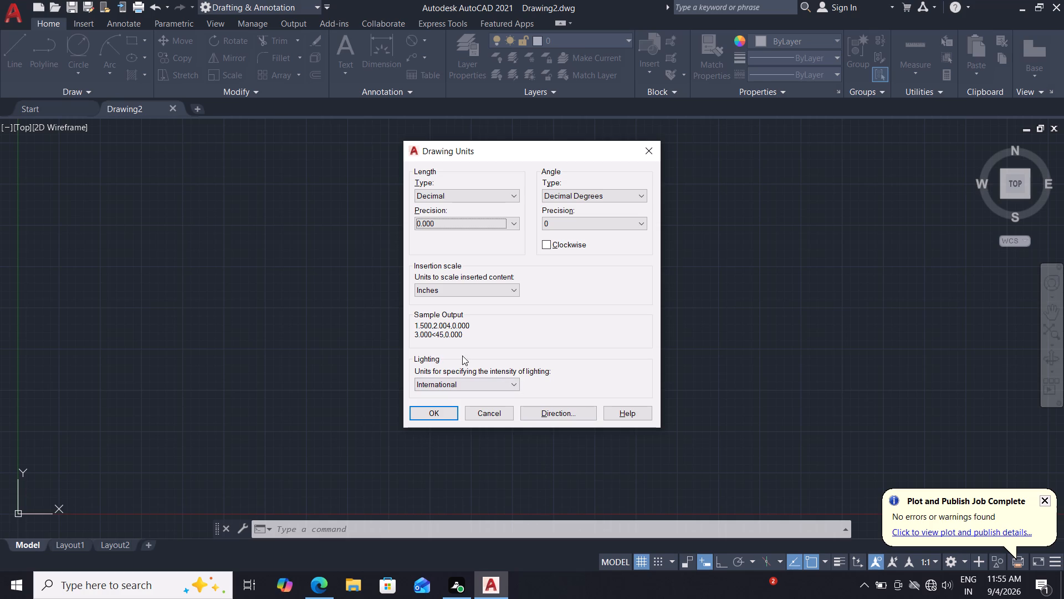
click(456, 291)
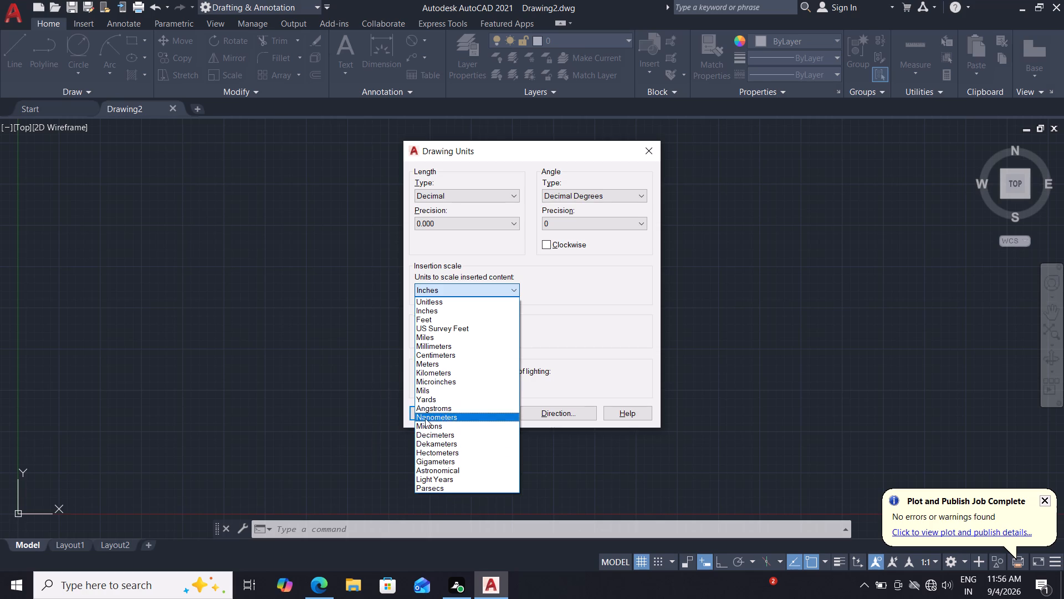
click(458, 344)
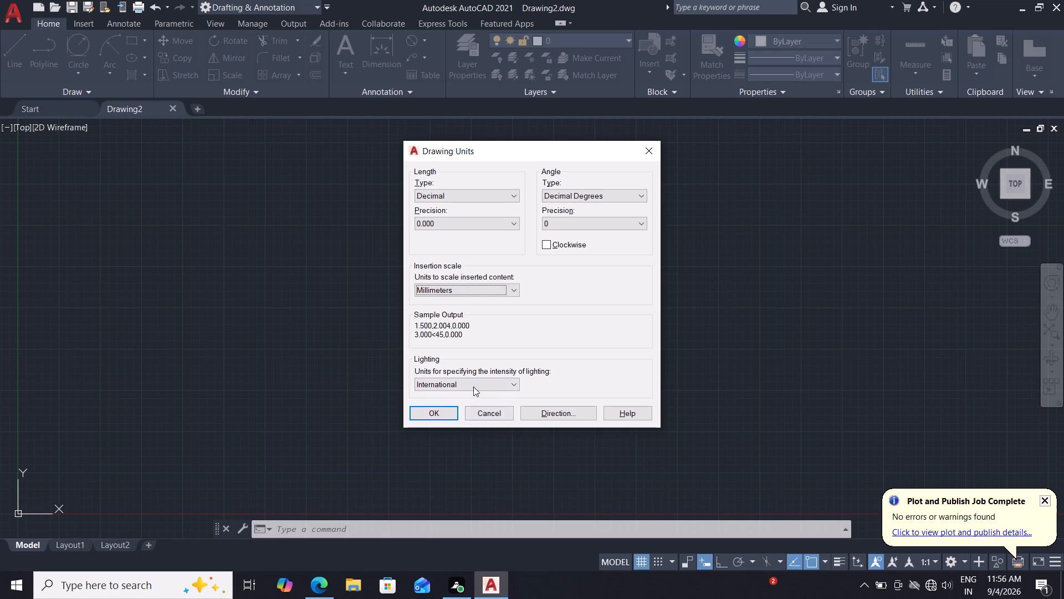
click(432, 413)
Modify the Standard dimension style to use an arrow size of 3.
key(d)
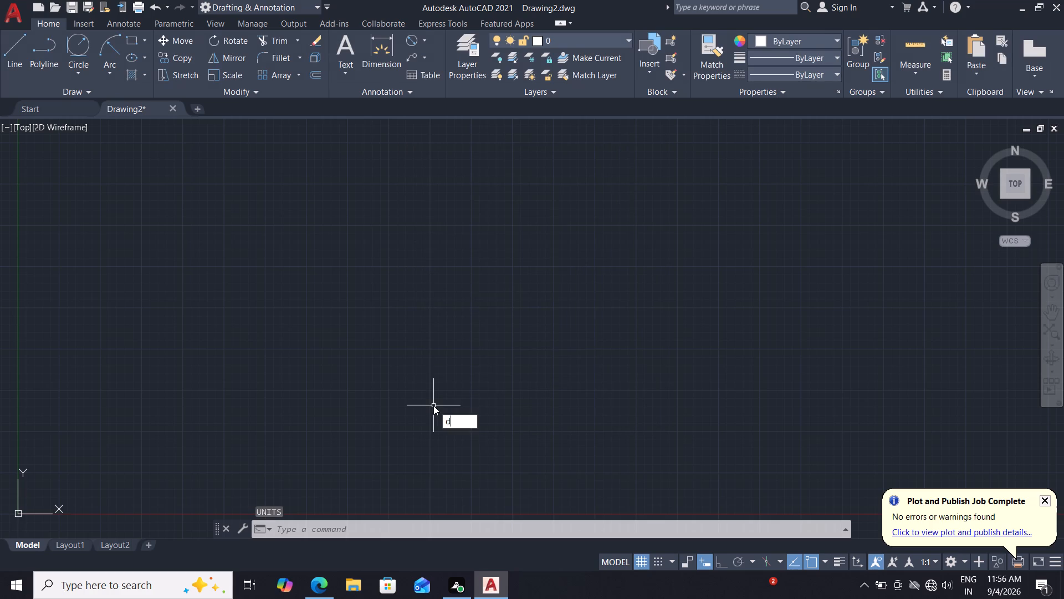
key(Return)
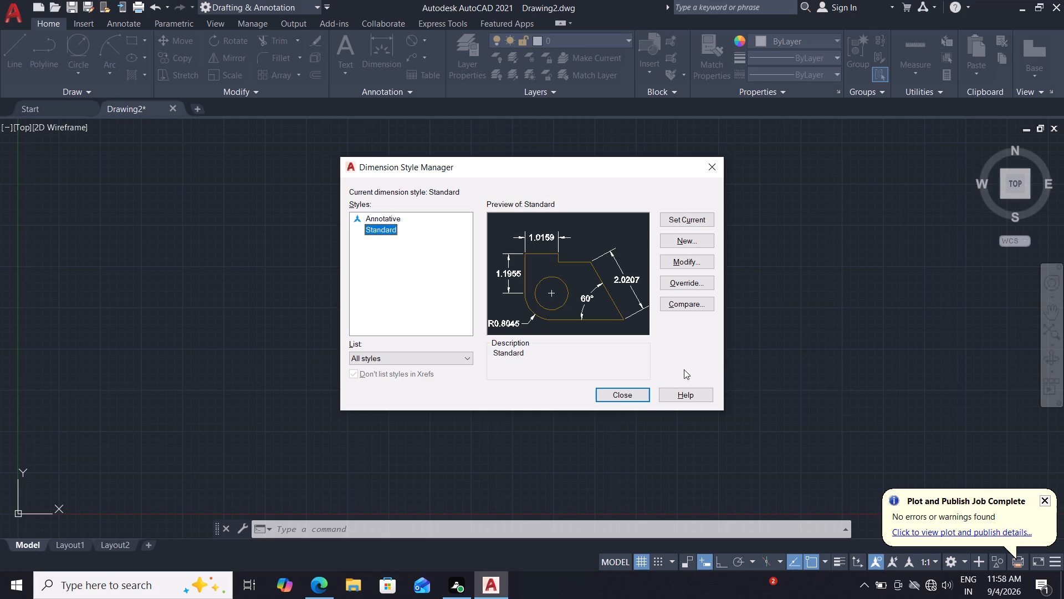
click(678, 258)
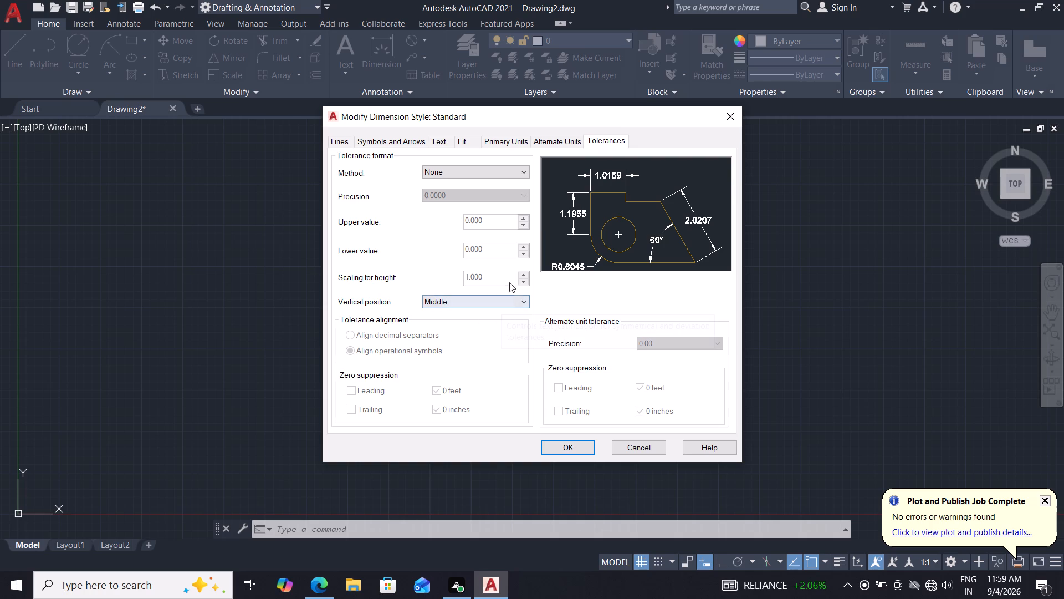
click(344, 139)
click(373, 141)
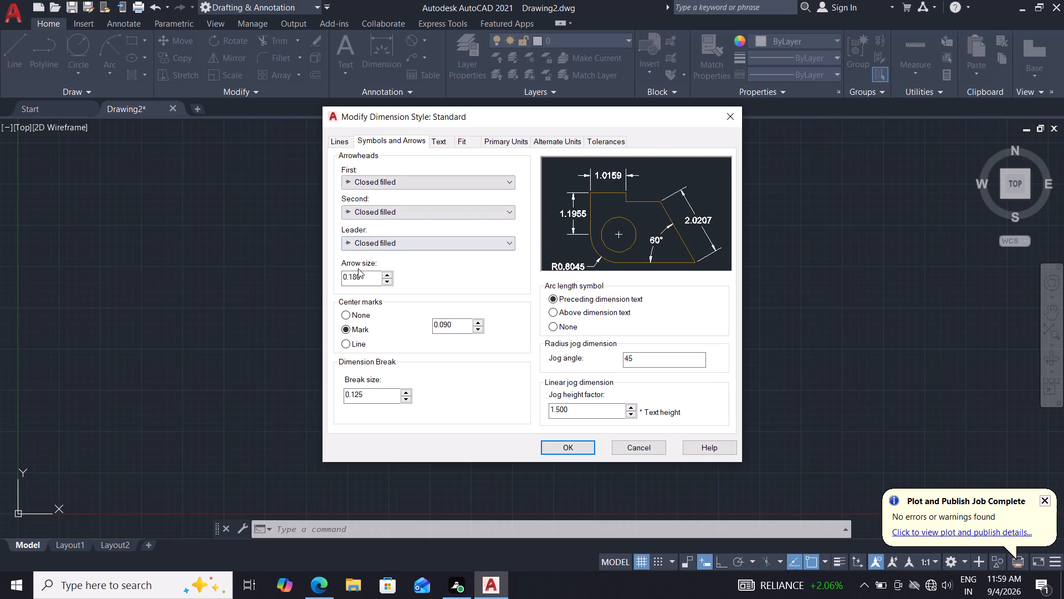
drag(366, 278, 293, 286)
key(3)
key(Return)
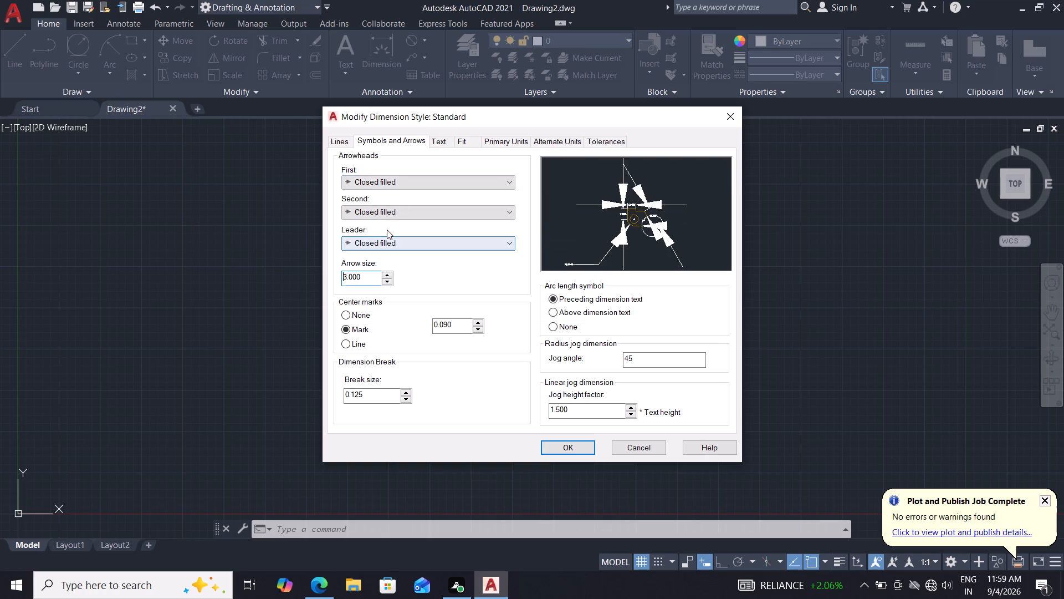
Set the text height of the Standard dimension style to 3.
click(436, 140)
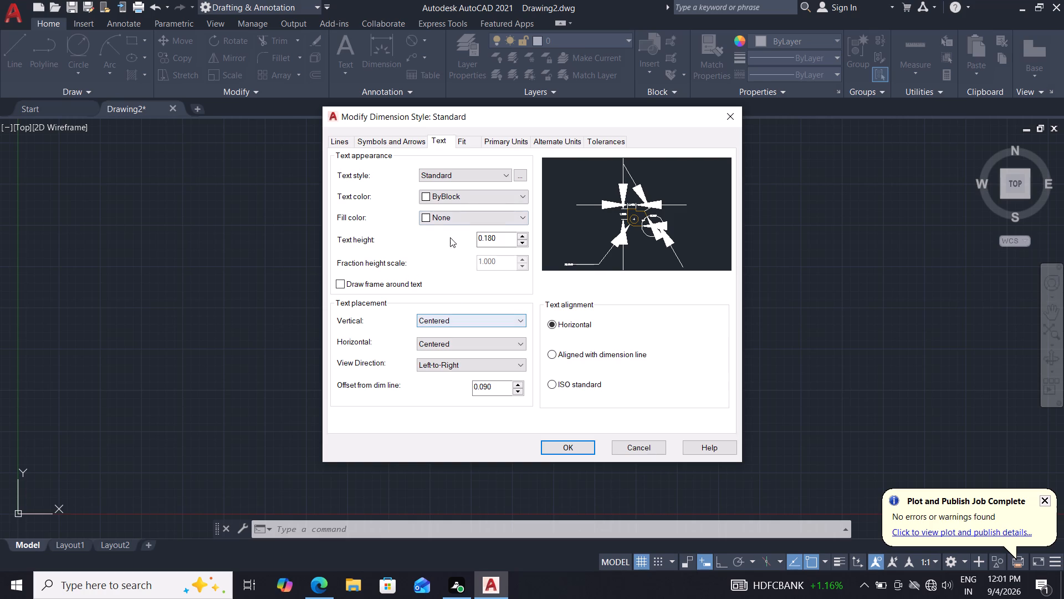
drag(504, 238, 396, 255)
key(3)
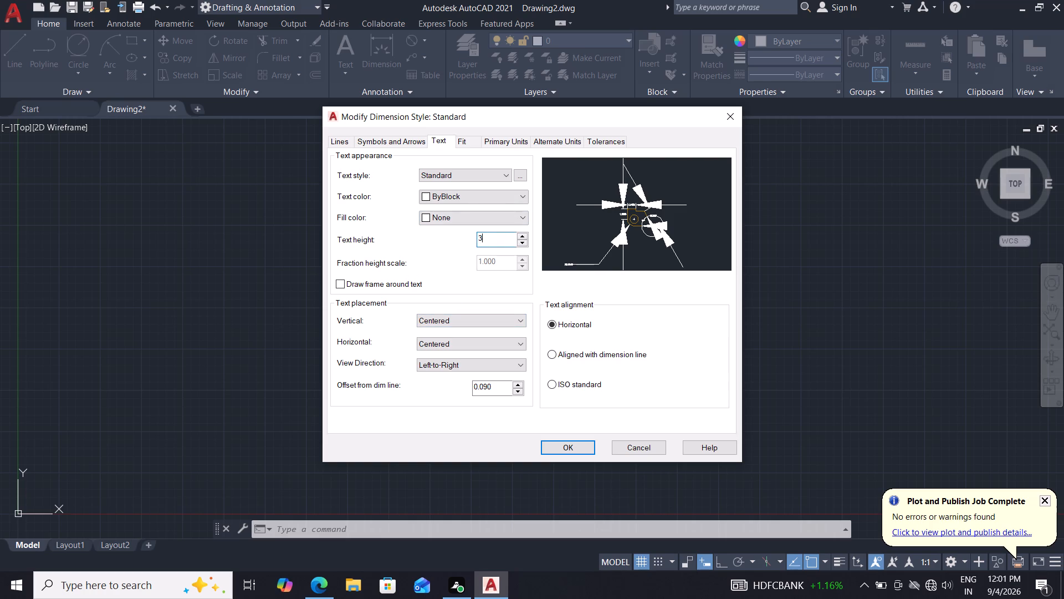
key(Return)
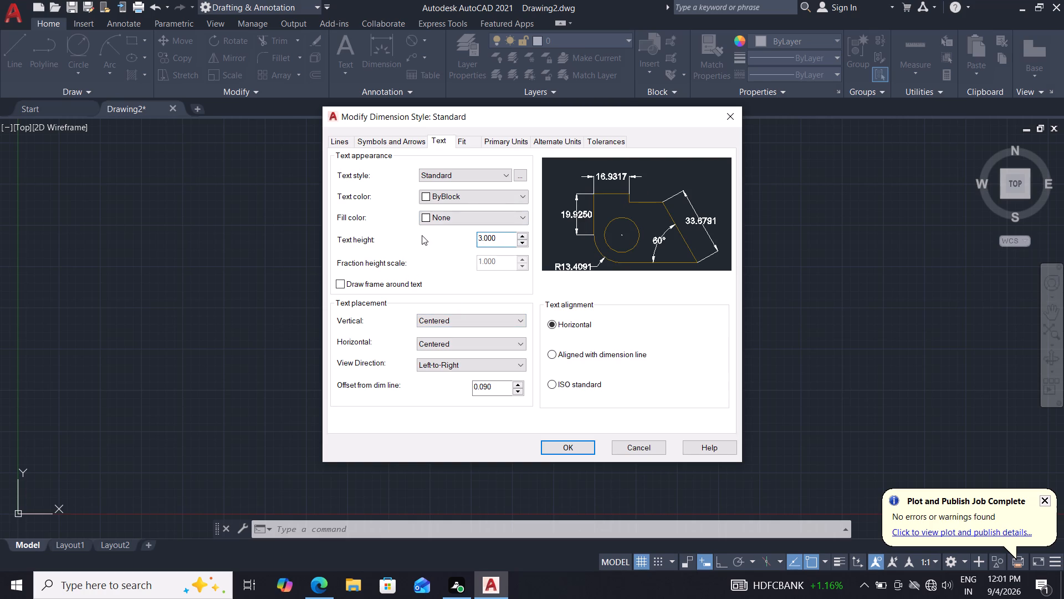
Set the Standard style's linear primary-unit precision to 0.000 with trailing zeros suppressed, and save the style.
click(485, 144)
click(470, 146)
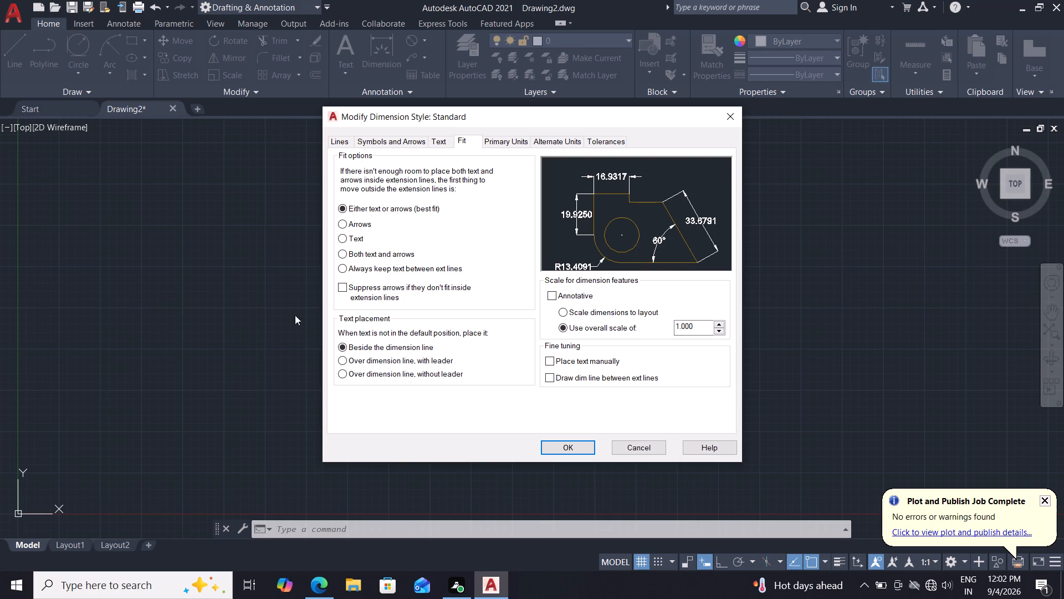
click(497, 136)
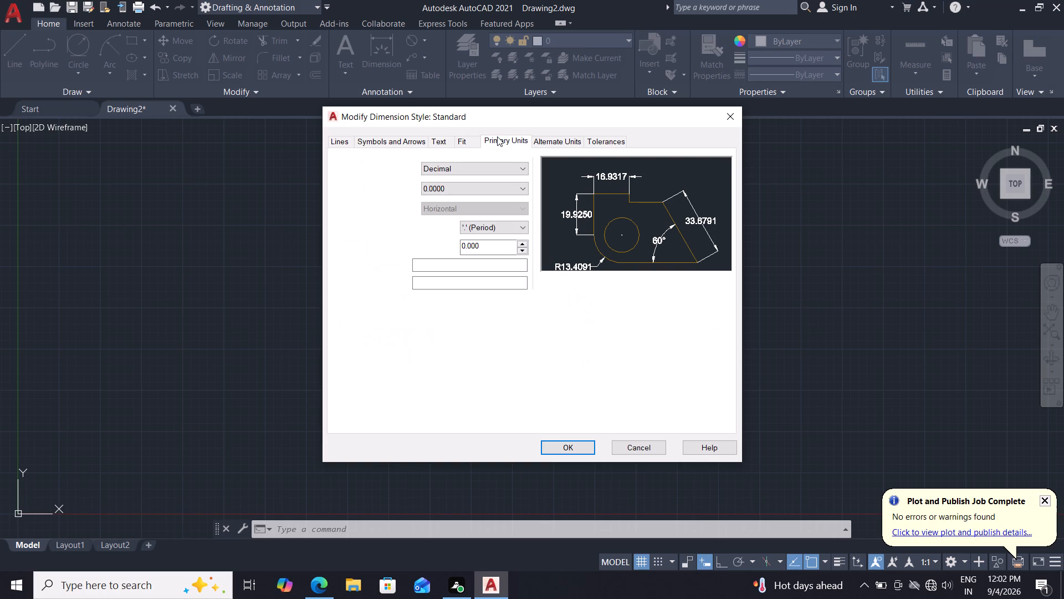
click(452, 190)
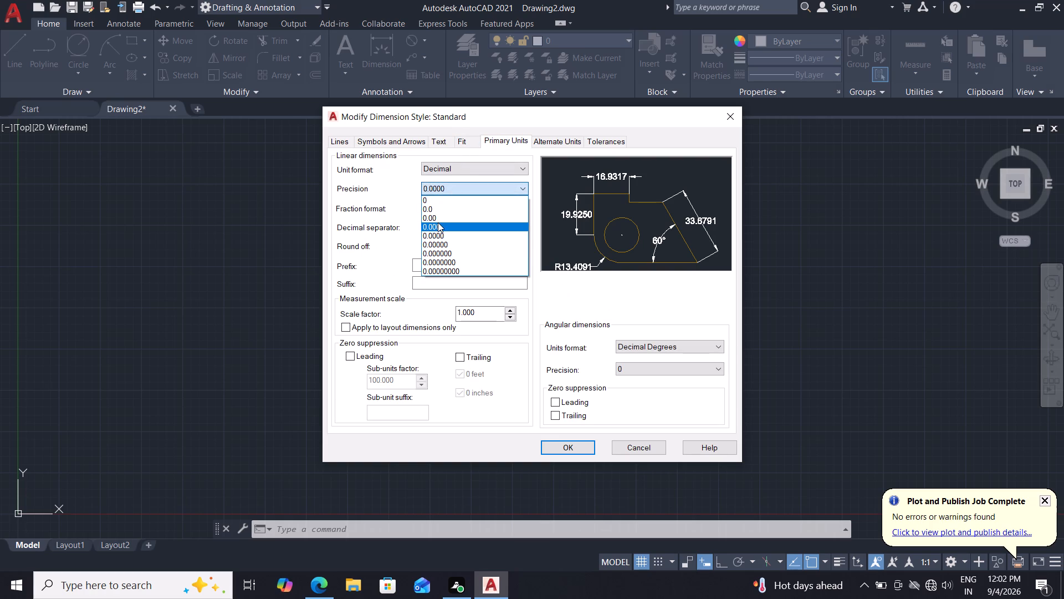
click(438, 222)
click(459, 356)
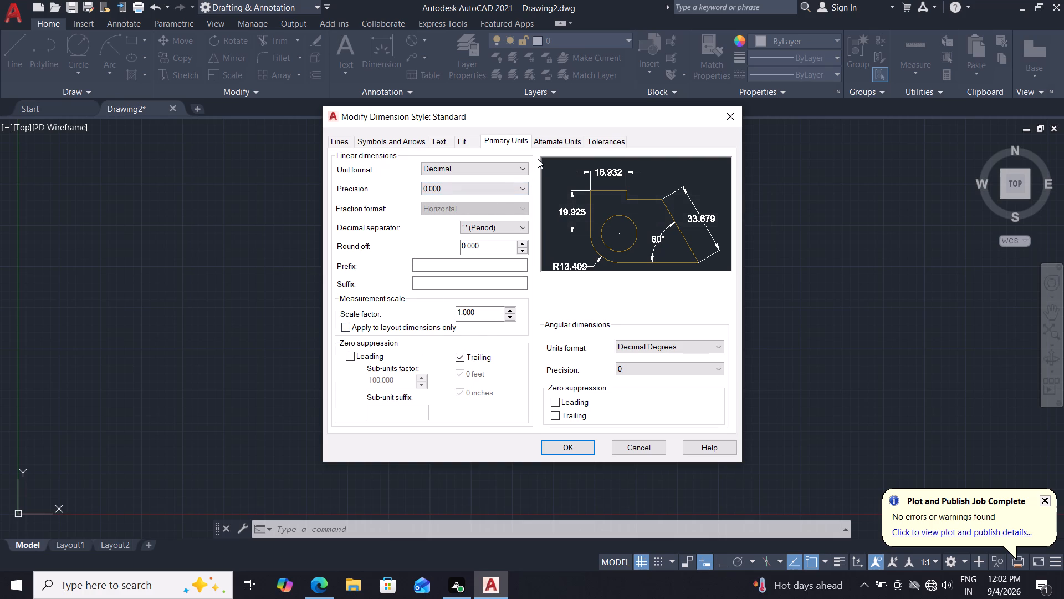
click(561, 138)
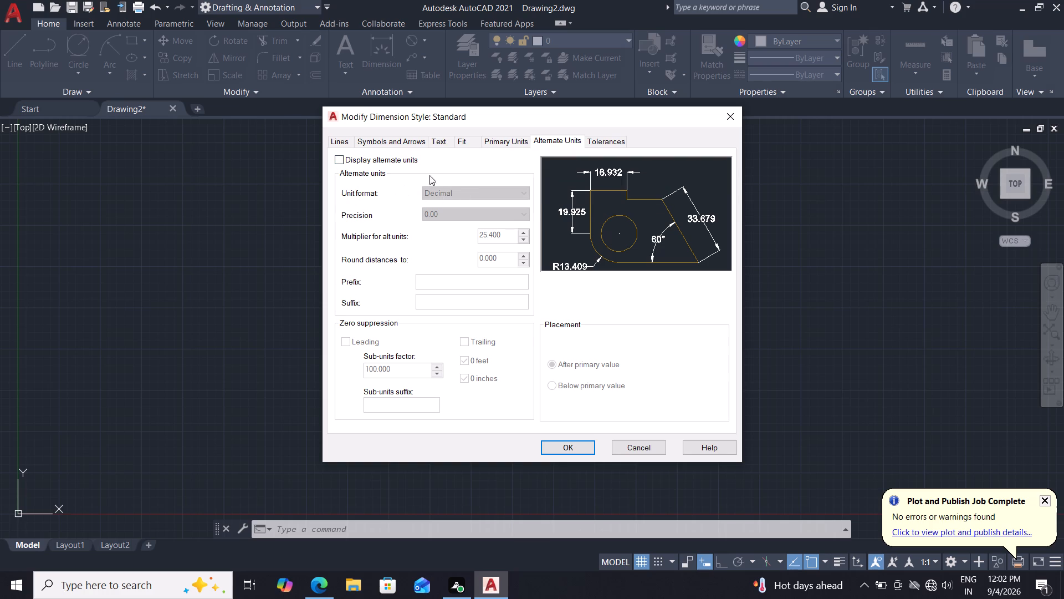
click(605, 143)
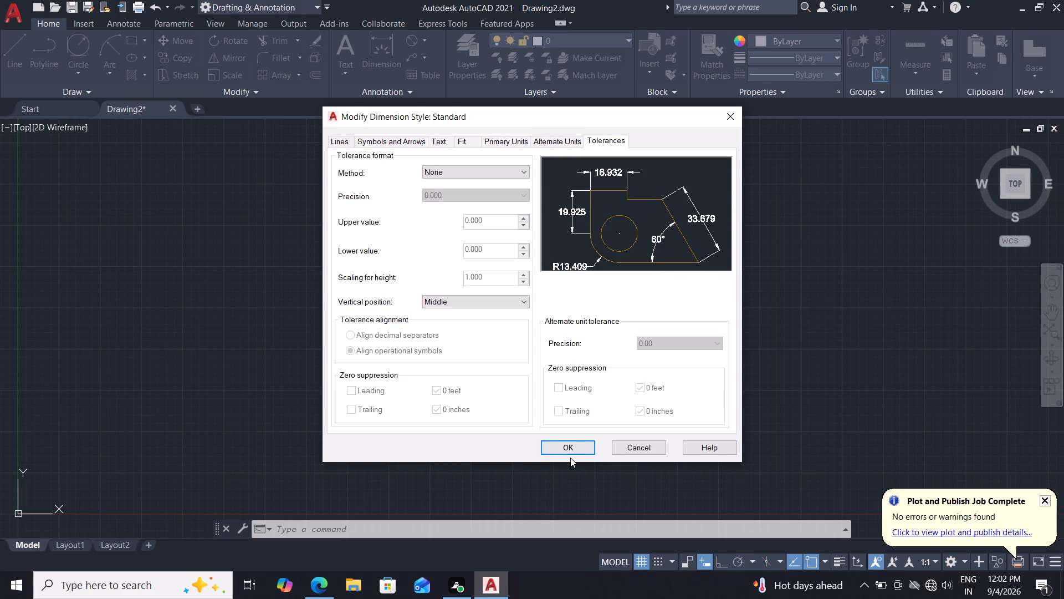
drag(572, 442, 572, 435)
click(582, 448)
click(619, 397)
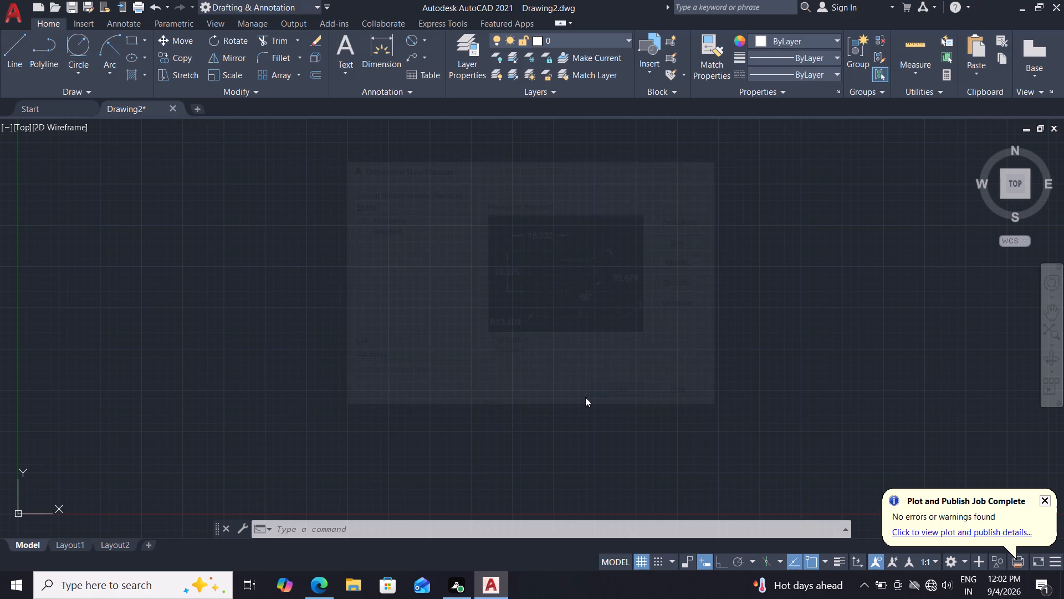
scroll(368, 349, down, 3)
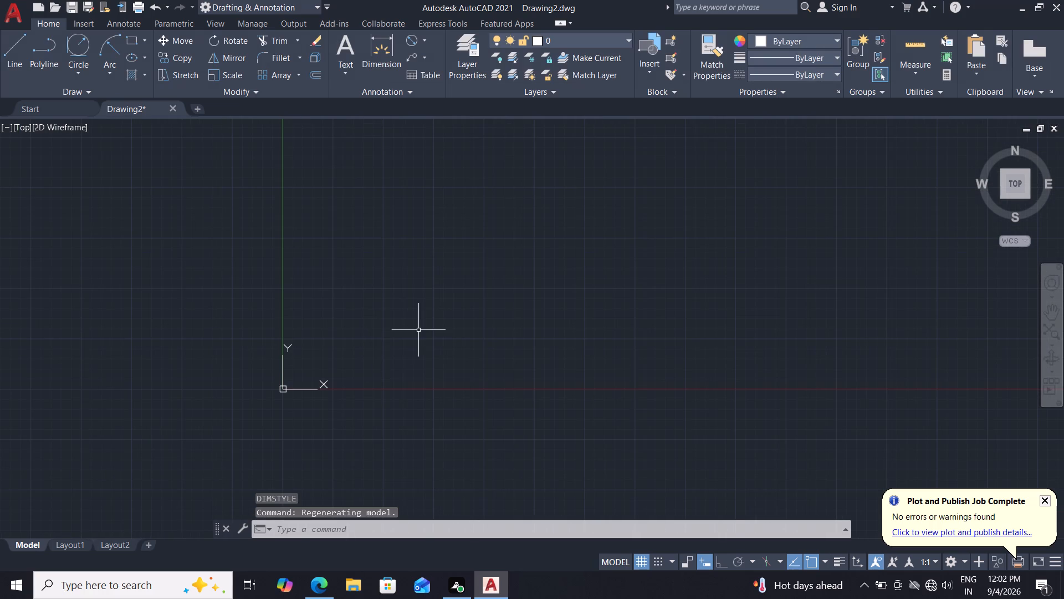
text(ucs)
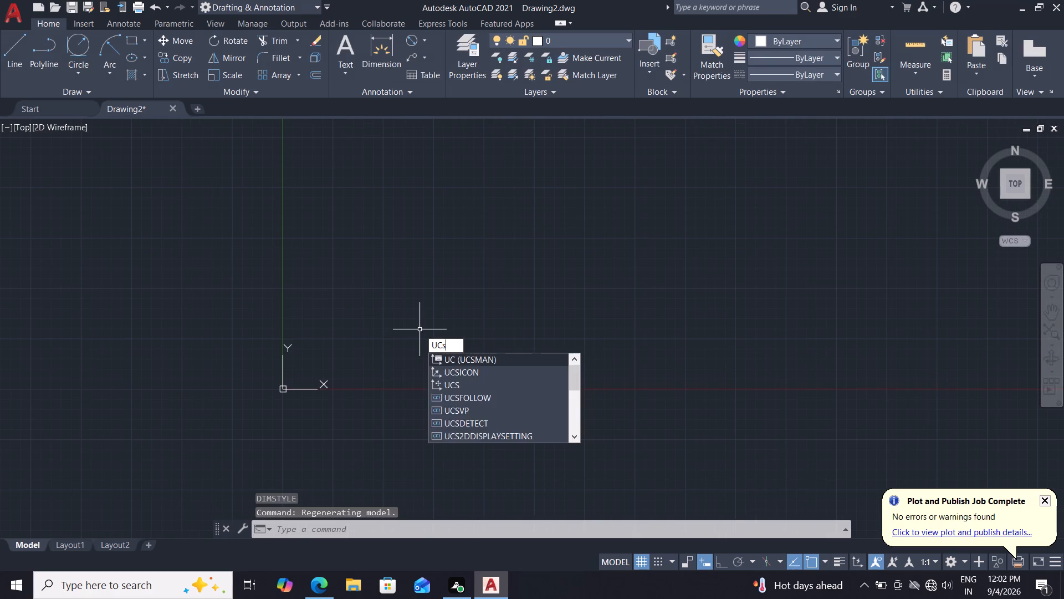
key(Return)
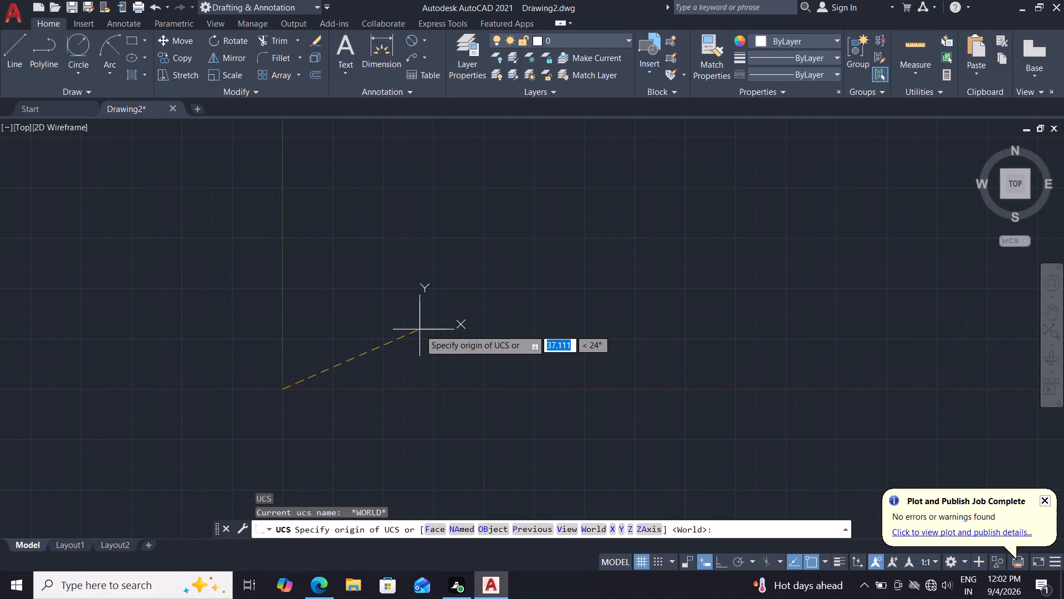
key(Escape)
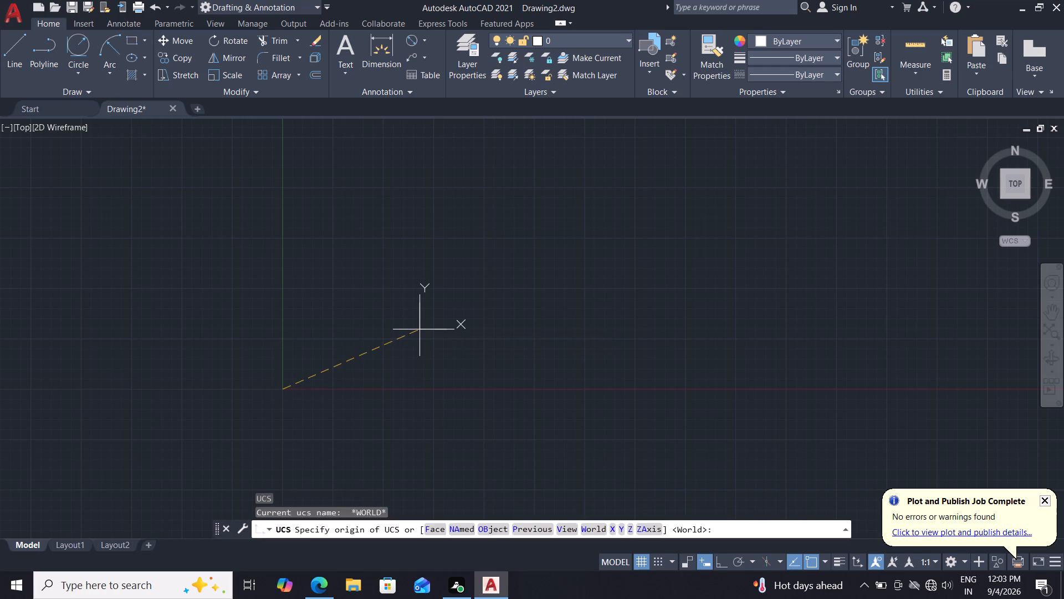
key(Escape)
Set the UCS icon to the Noorigin option using UCSICON.
text(ucsa)
key(BackSpace)
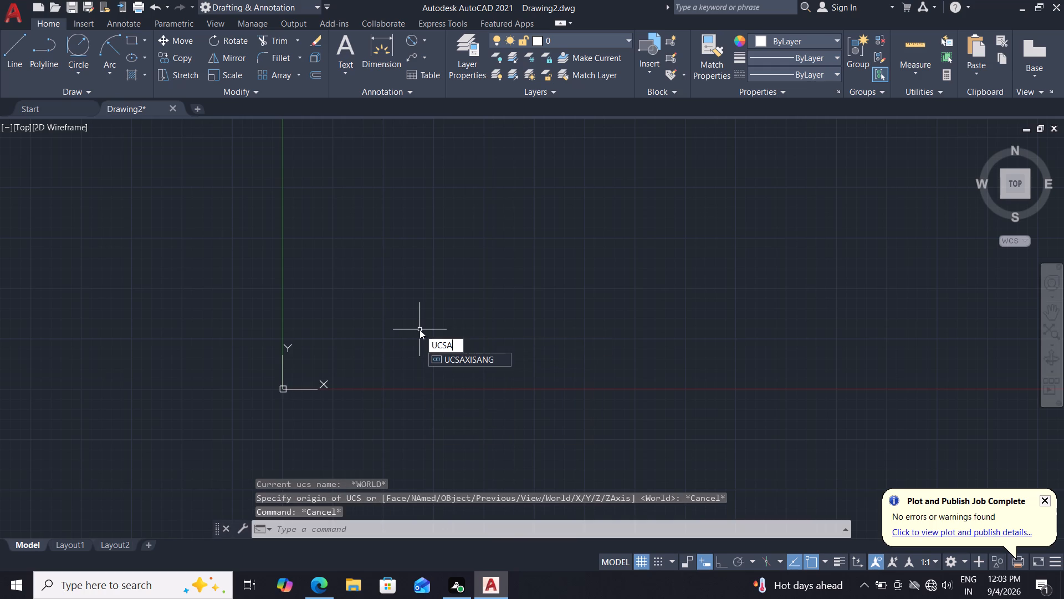
key(BackSpace)
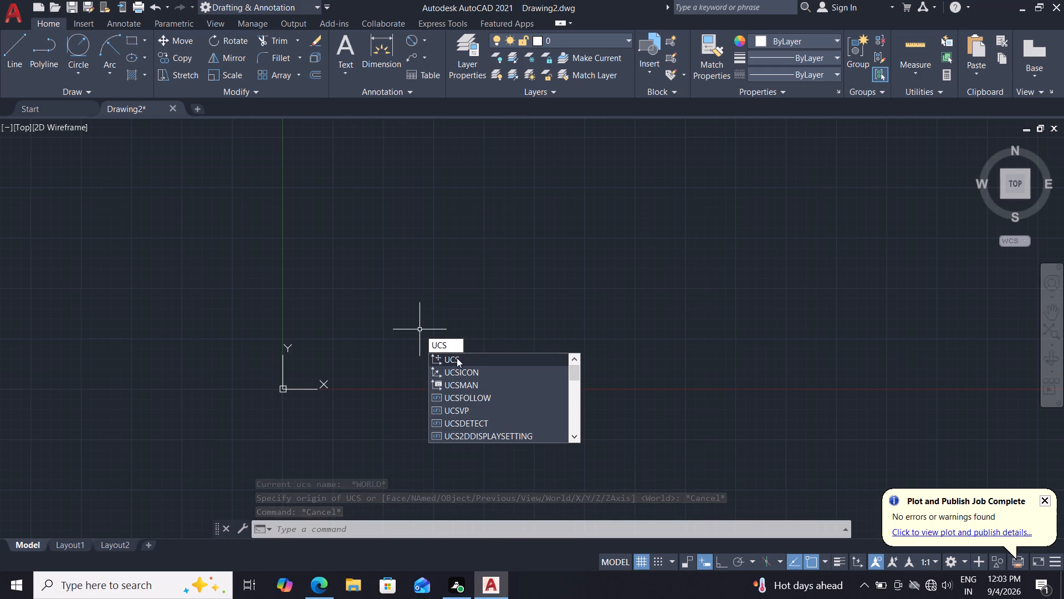
click(465, 368)
drag(500, 439, 465, 363)
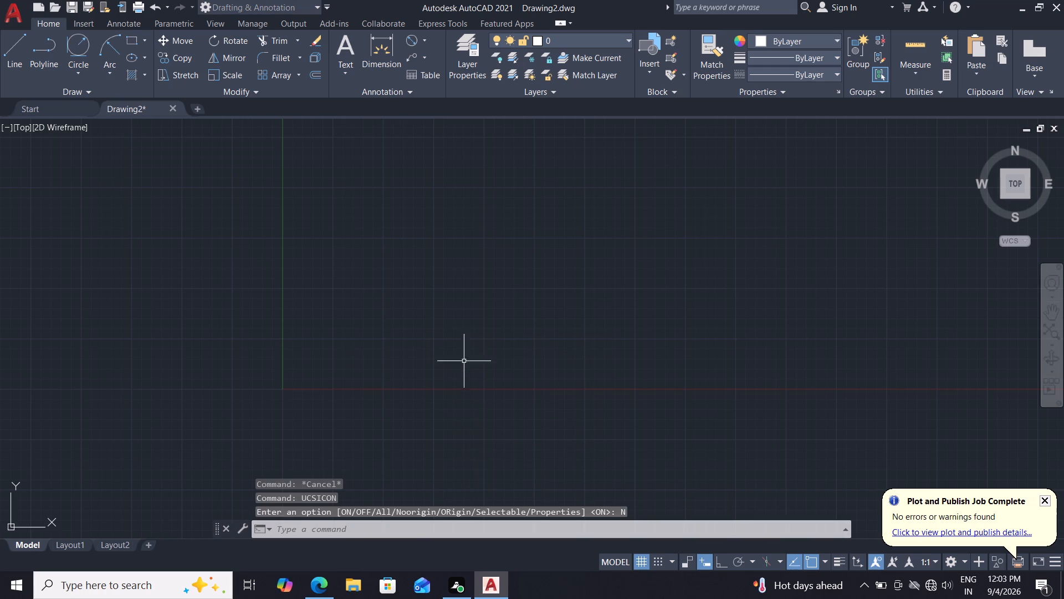
Draw a circle with a diameter of 20 mm in open space above the X axis.
scroll(492, 261, down, 1)
middle_drag(492, 261, 425, 375)
key(c)
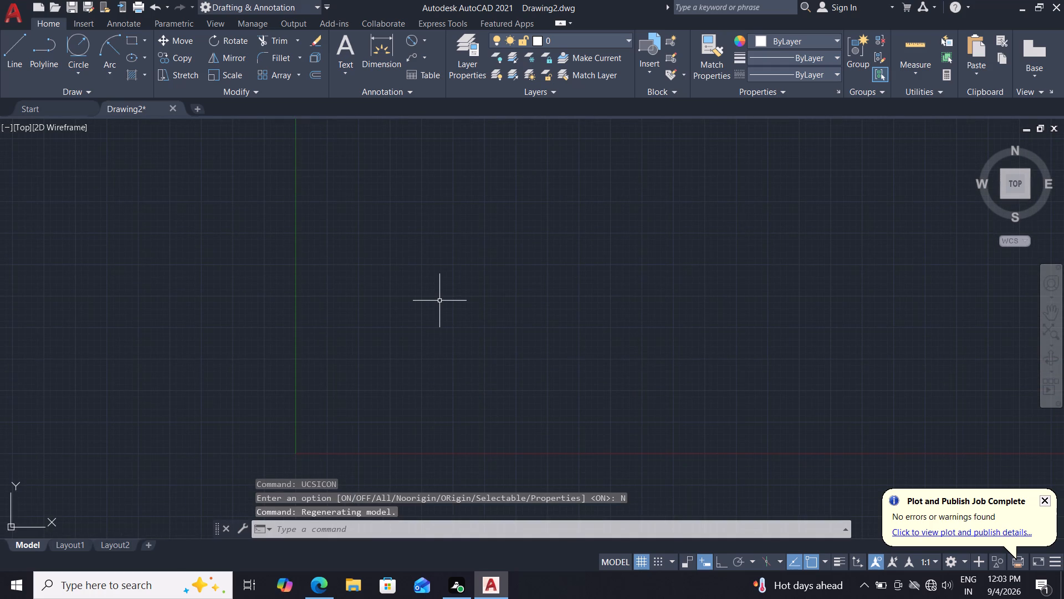
key(Return)
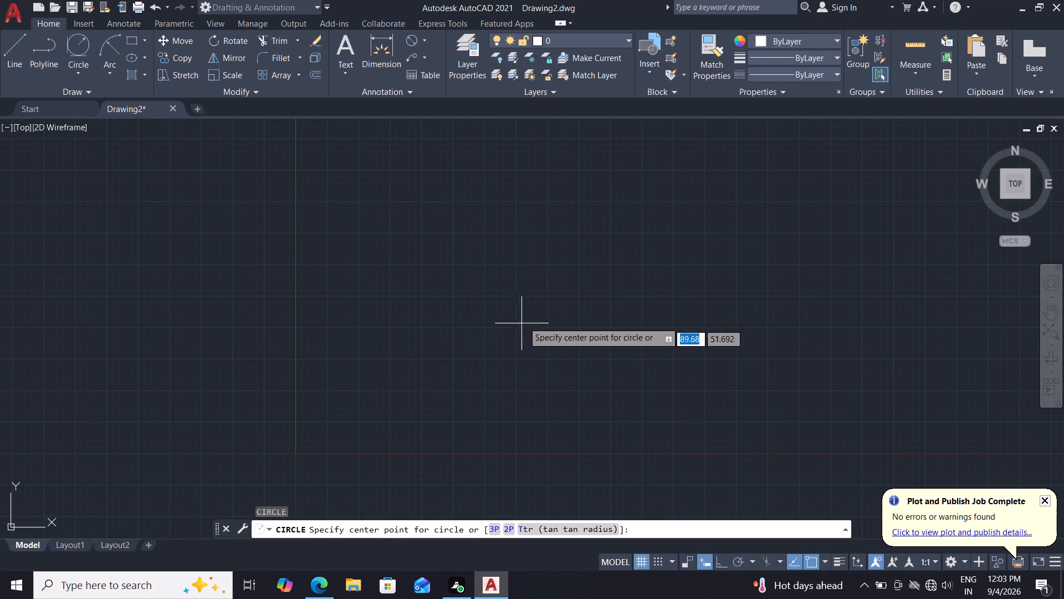
scroll(511, 291, down, 2)
middle_drag(520, 287, 429, 429)
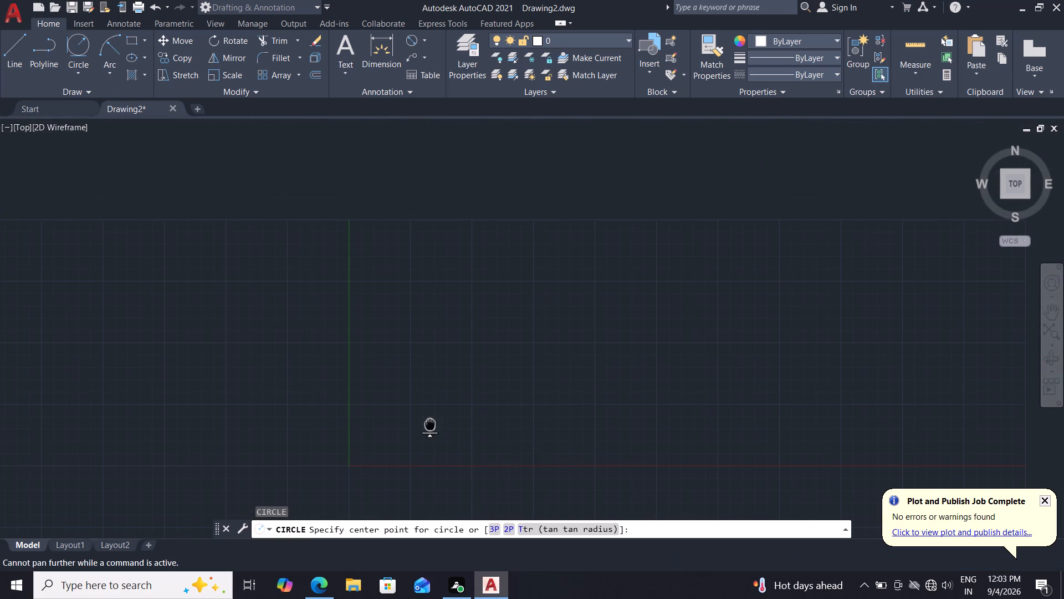
middle_drag(429, 429, 417, 437)
middle_drag(538, 319, 463, 347)
click(546, 291)
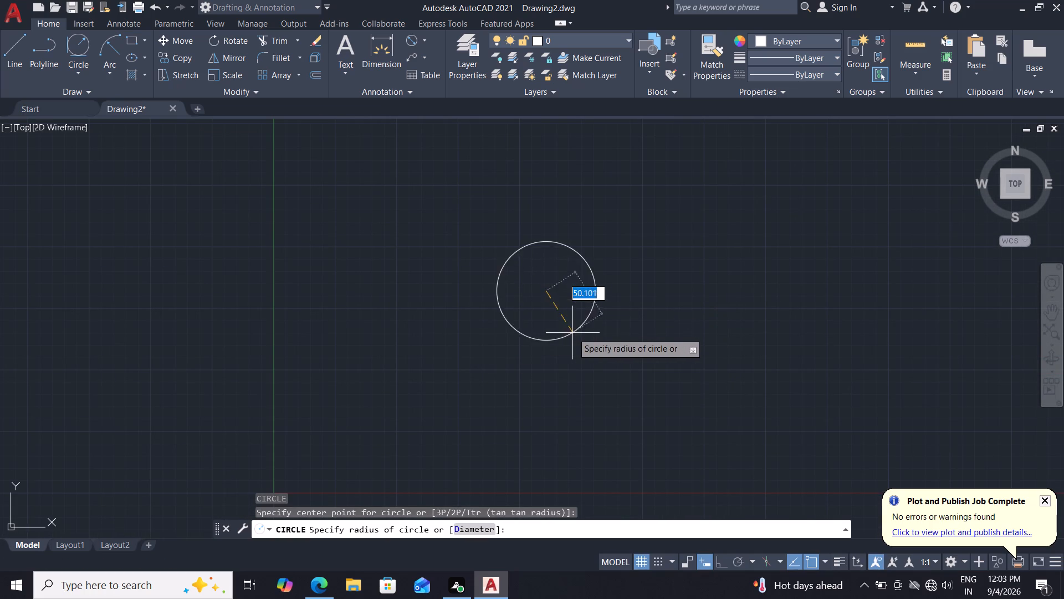
key(d)
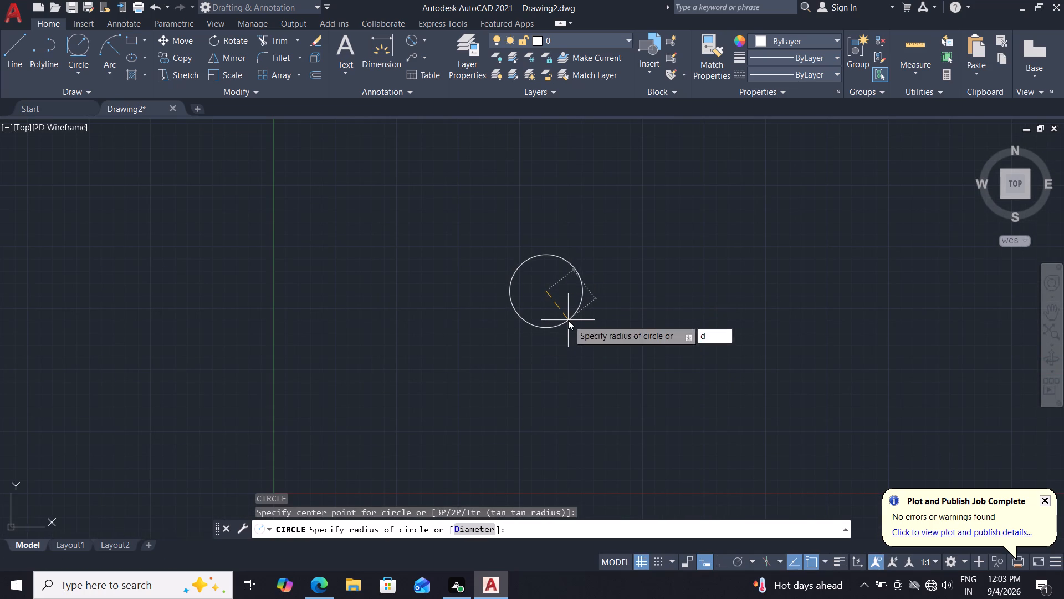
key(Return)
text(20)
key(Return)
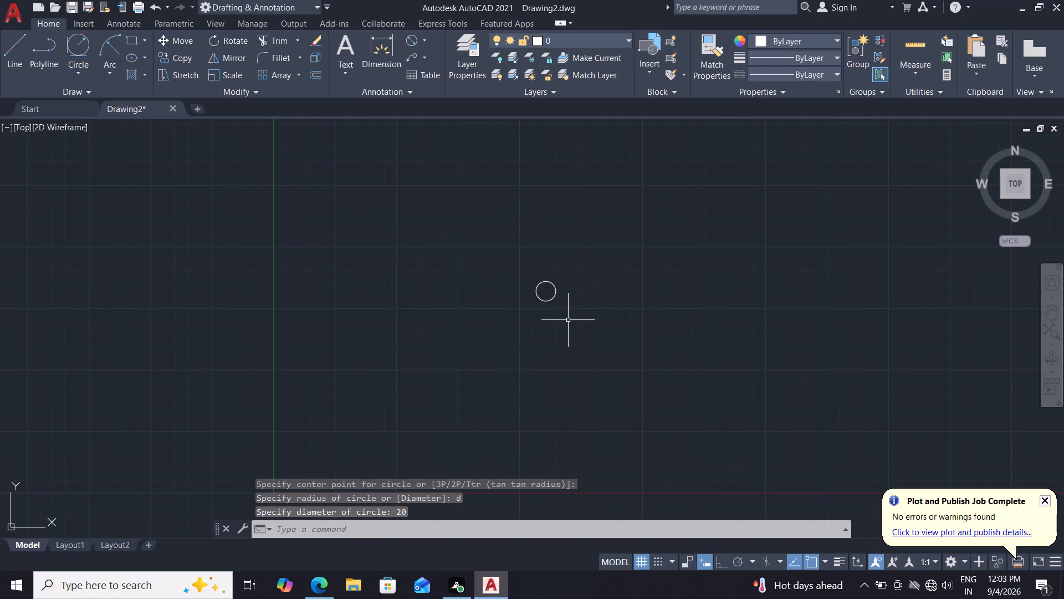
Draw a 3 mm vertical line upward from the circle's top quadrant.
scroll(547, 298, up, 1)
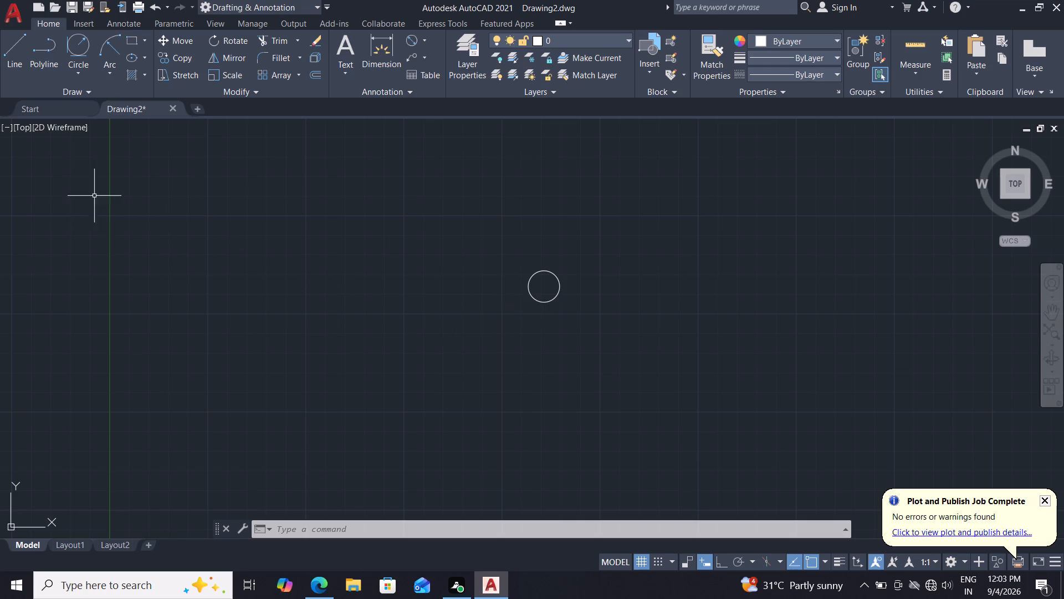
click(22, 55)
scroll(522, 319, up, 2)
scroll(559, 227, up, 1)
middle_drag(559, 227, 550, 354)
drag(573, 301, 573, 295)
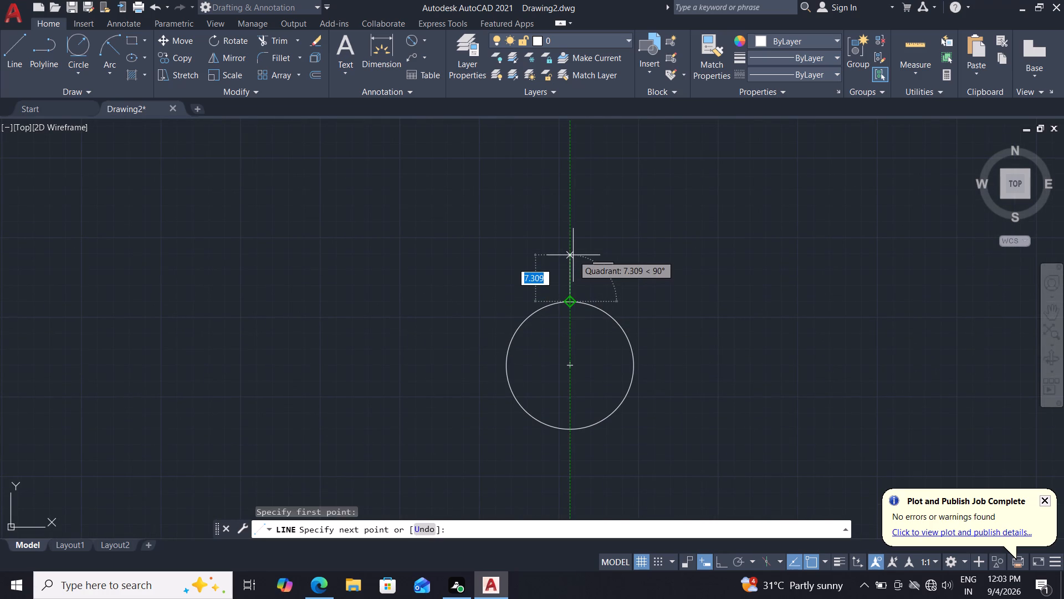
key(3)
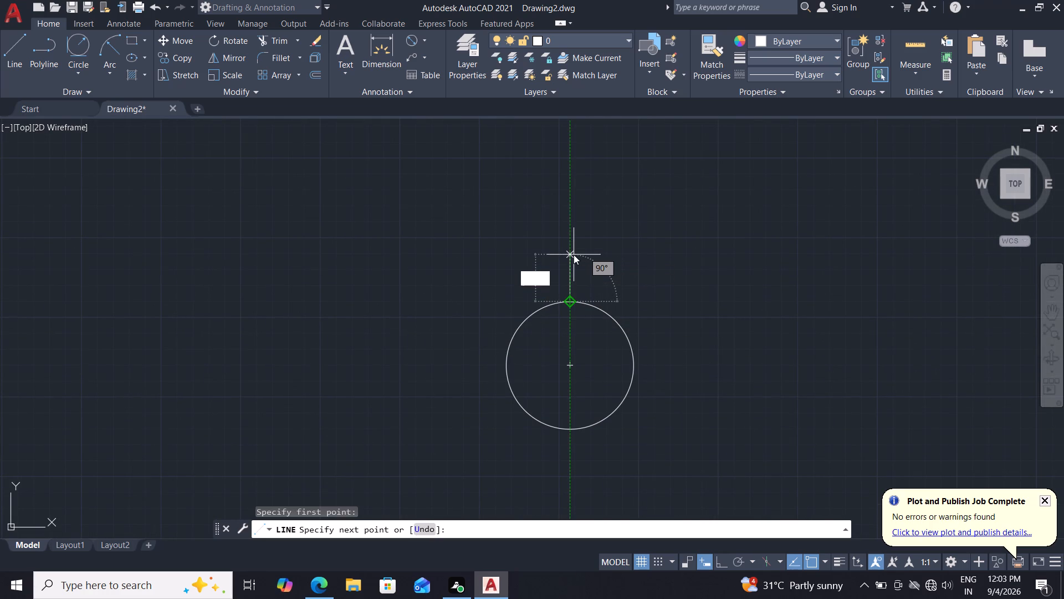
key(Return)
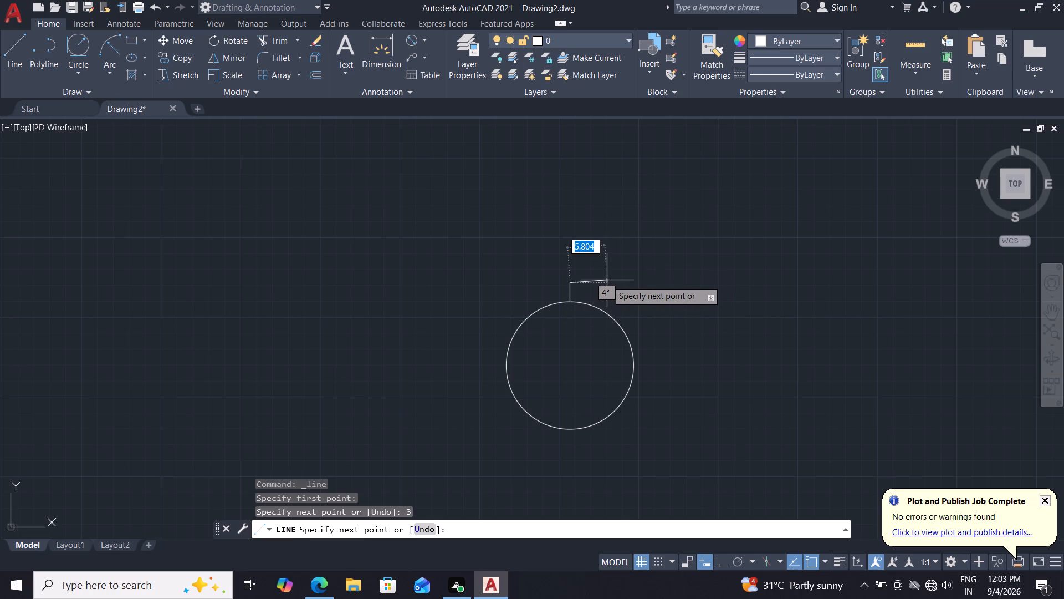
key(Escape)
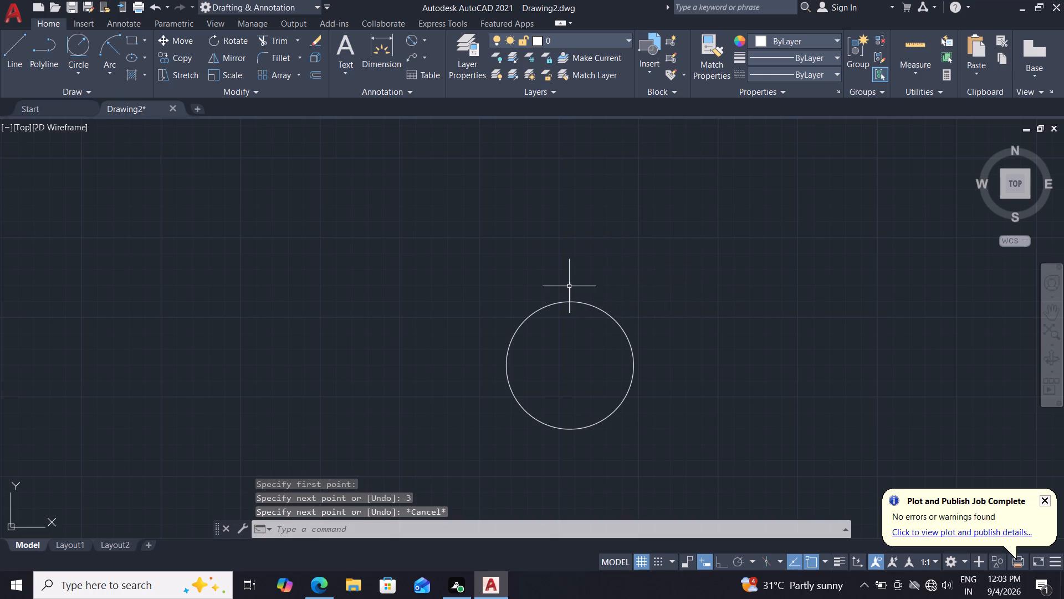
Offset the short vertical line by 1.5 mm to both its left and right sides.
key(o)
key(Return)
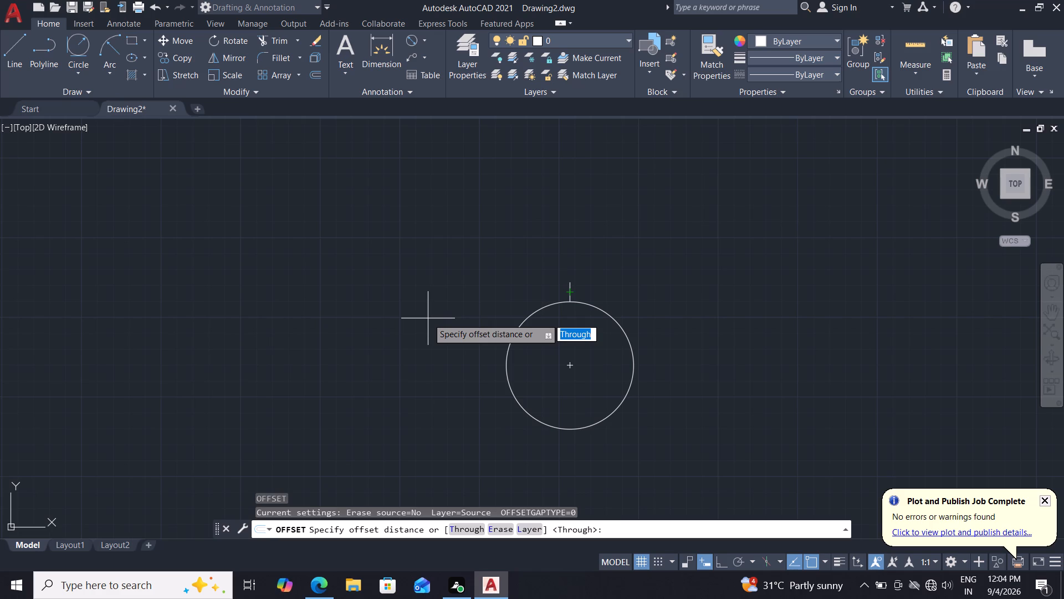
text(1.5)
key(Return)
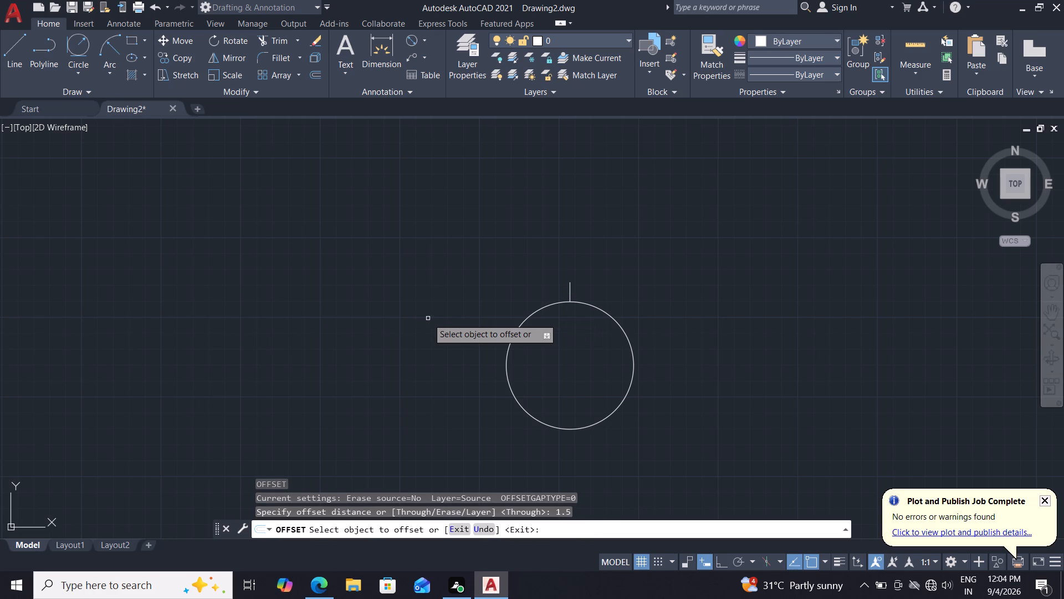
click(571, 288)
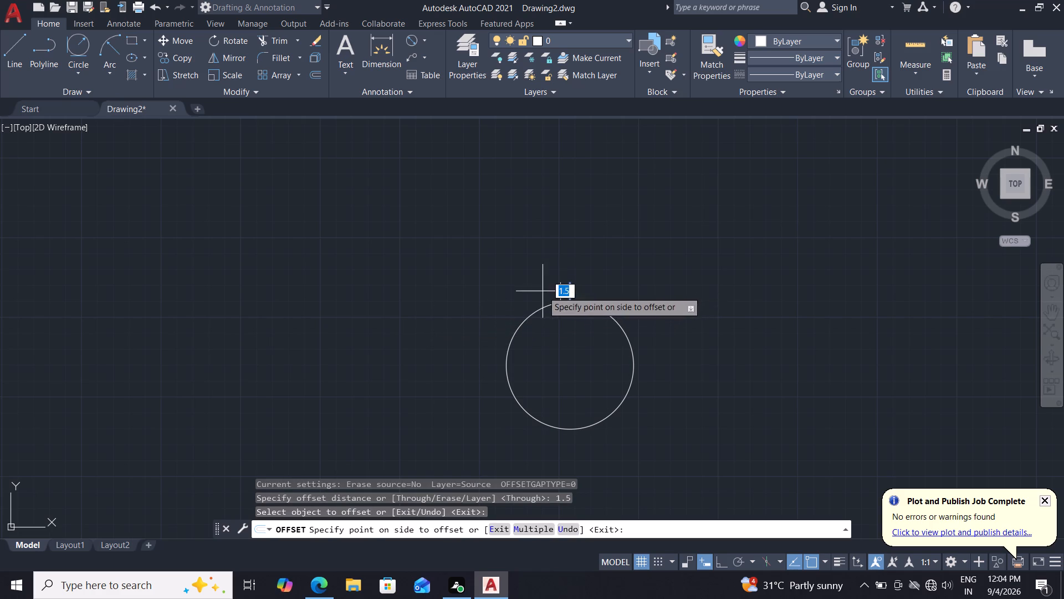
click(543, 291)
drag(571, 288, 577, 286)
click(594, 285)
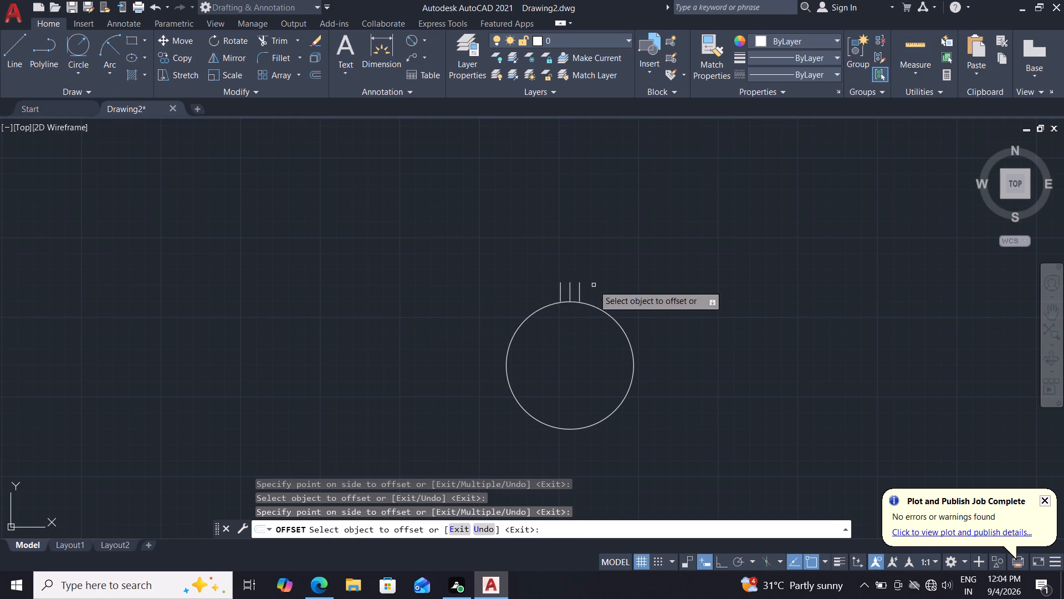
scroll(594, 295, up, 4)
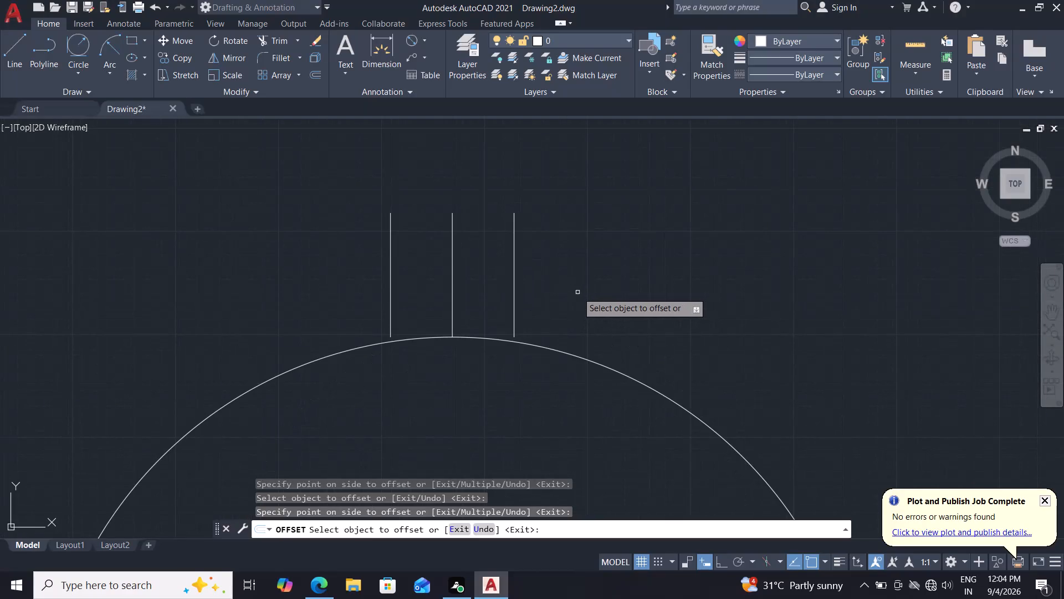
key(Escape)
Move the two offset lines by their lower endpoints so that each one meets the circle.
key(m)
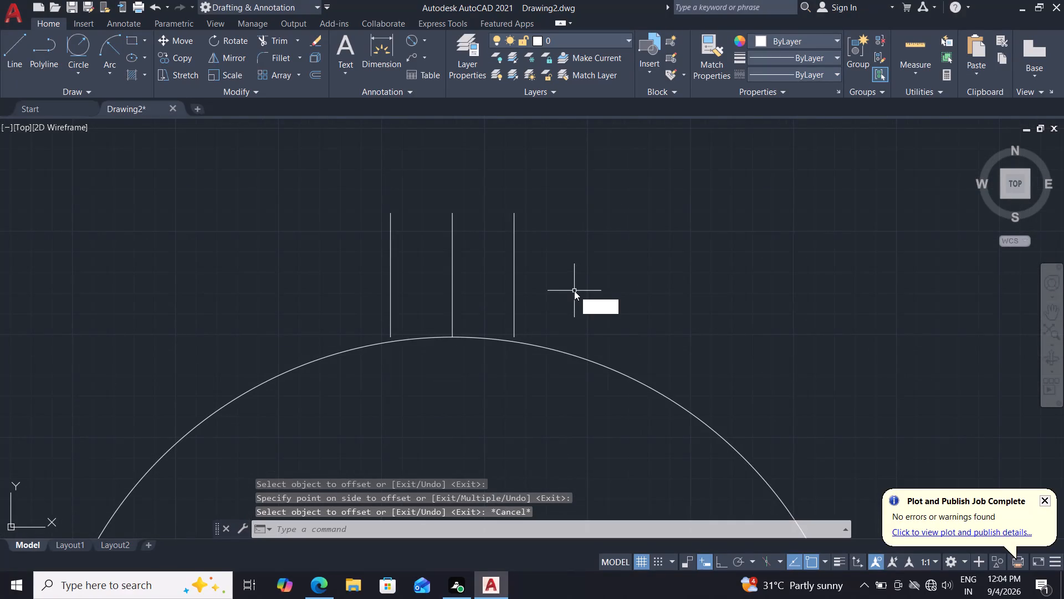
key(Return)
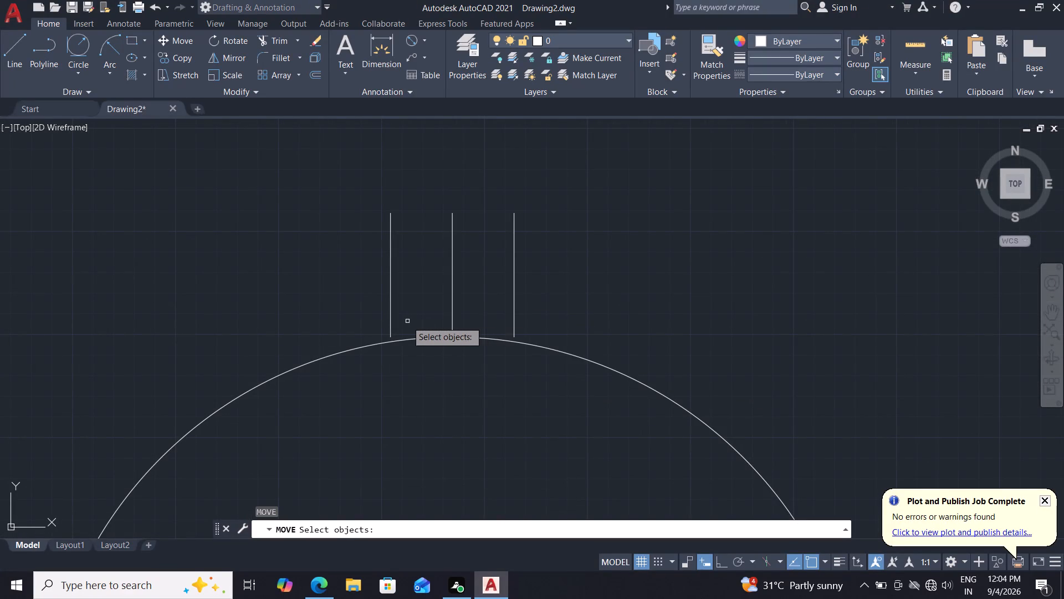
click(392, 319)
key(Return)
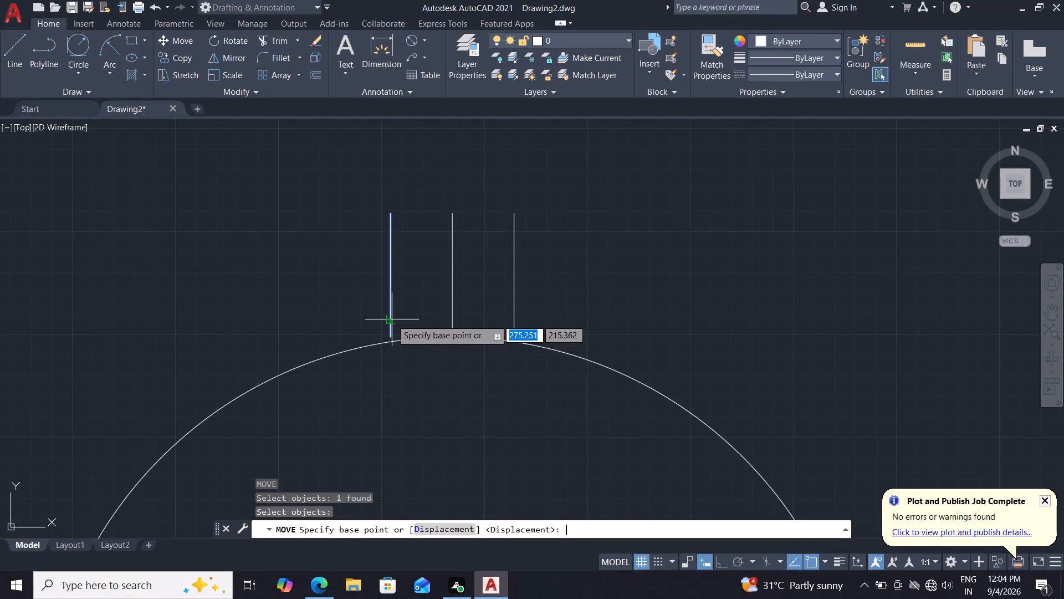
click(389, 335)
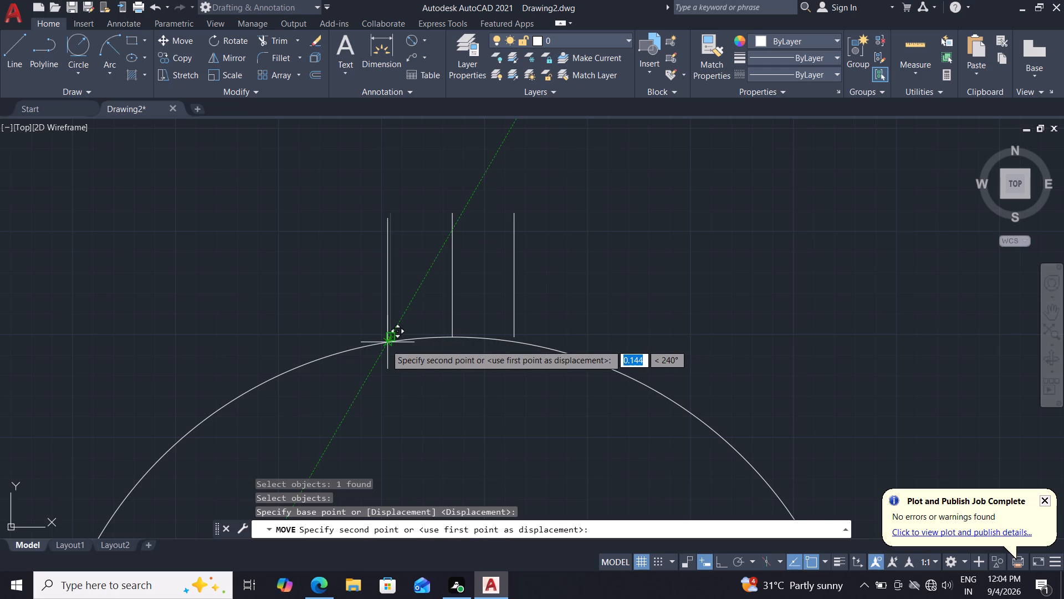
click(386, 344)
key(m)
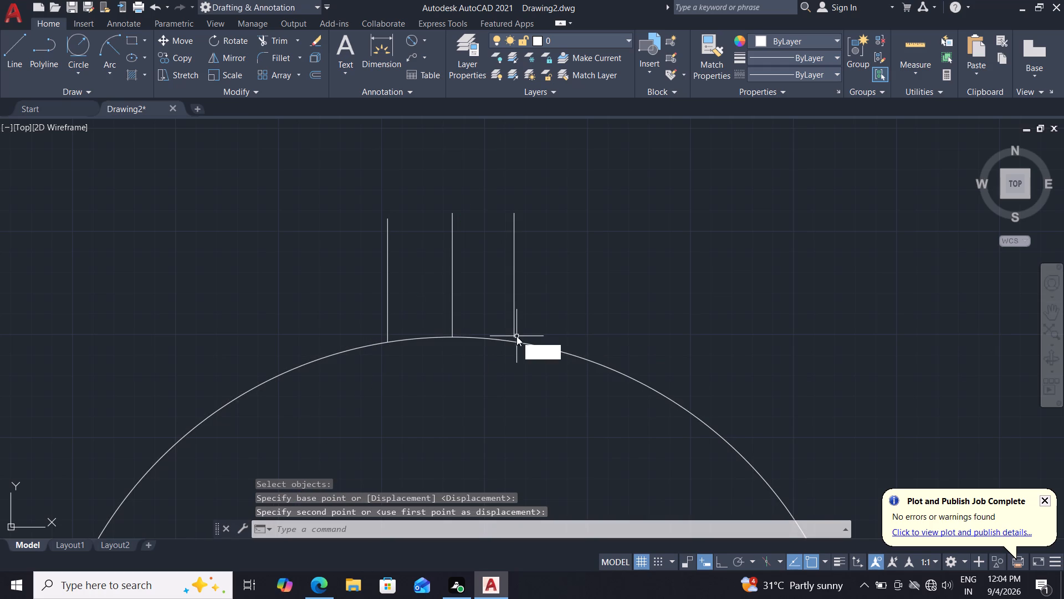
key(Return)
click(514, 312)
key(Return)
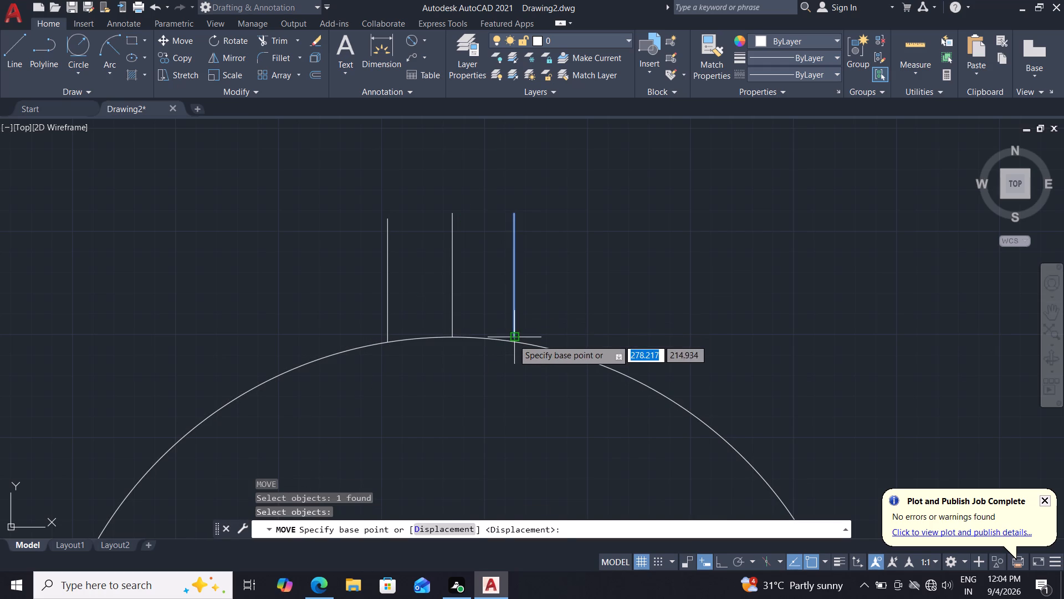
click(513, 339)
click(513, 341)
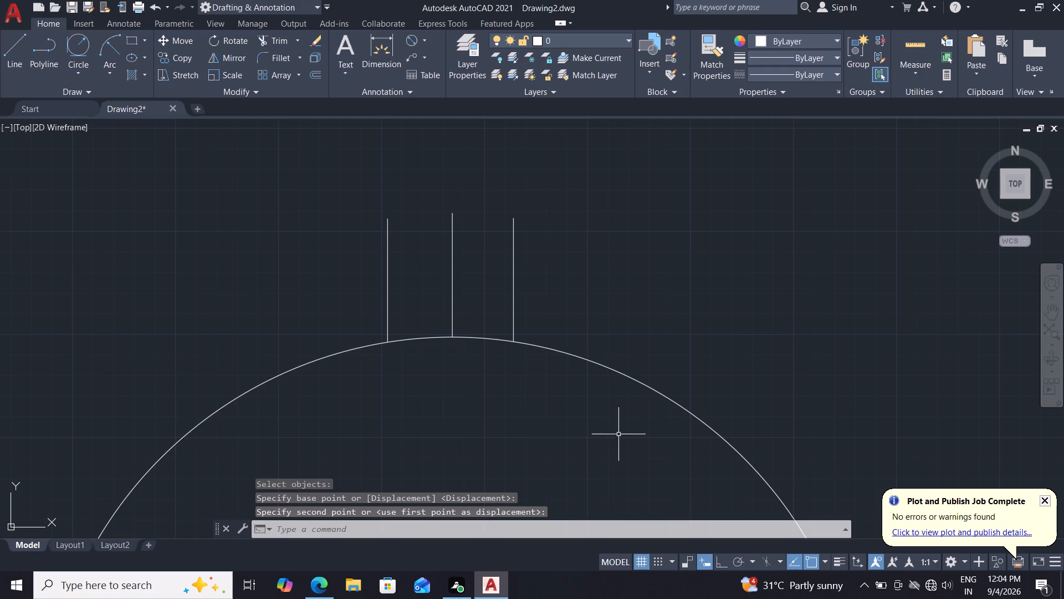
Draw a horizontal line joining the upper ends of the two outer vertical lines.
key(l)
key(Return)
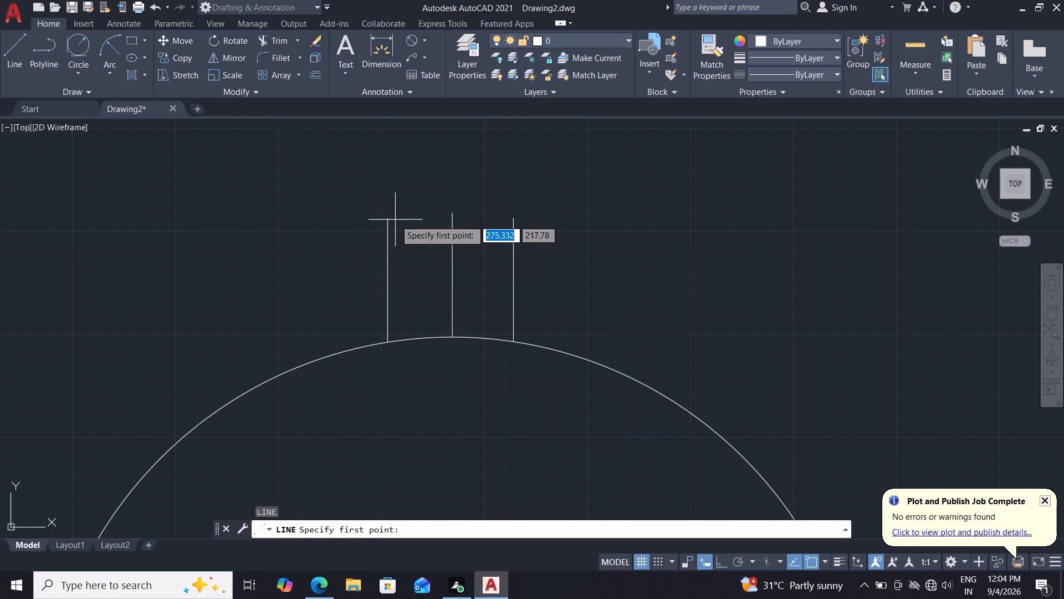
click(386, 219)
click(517, 219)
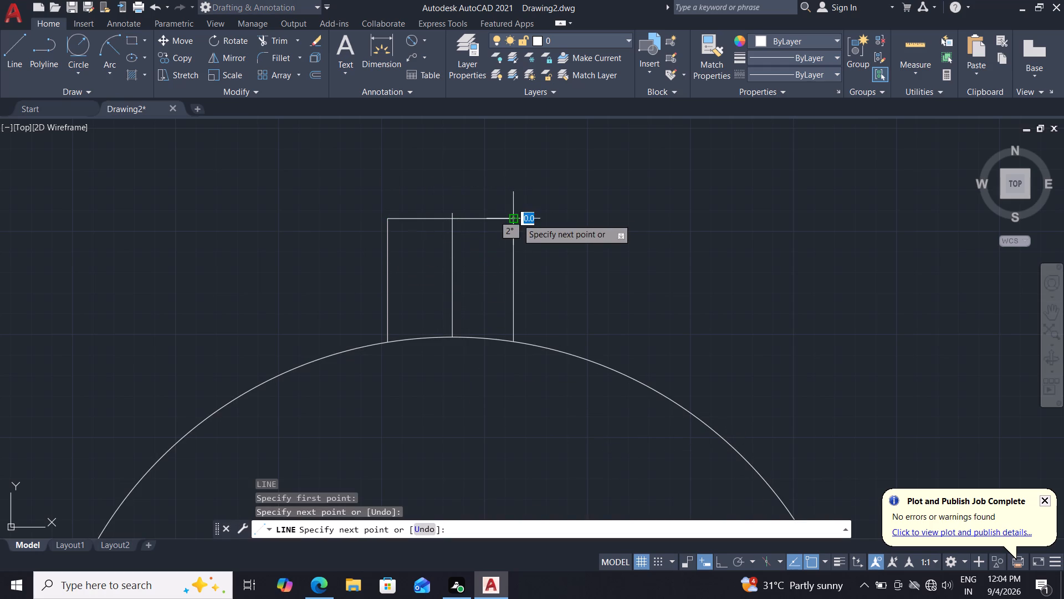
key(Escape)
Delete the middle vertical line between the two outer lines.
click(451, 266)
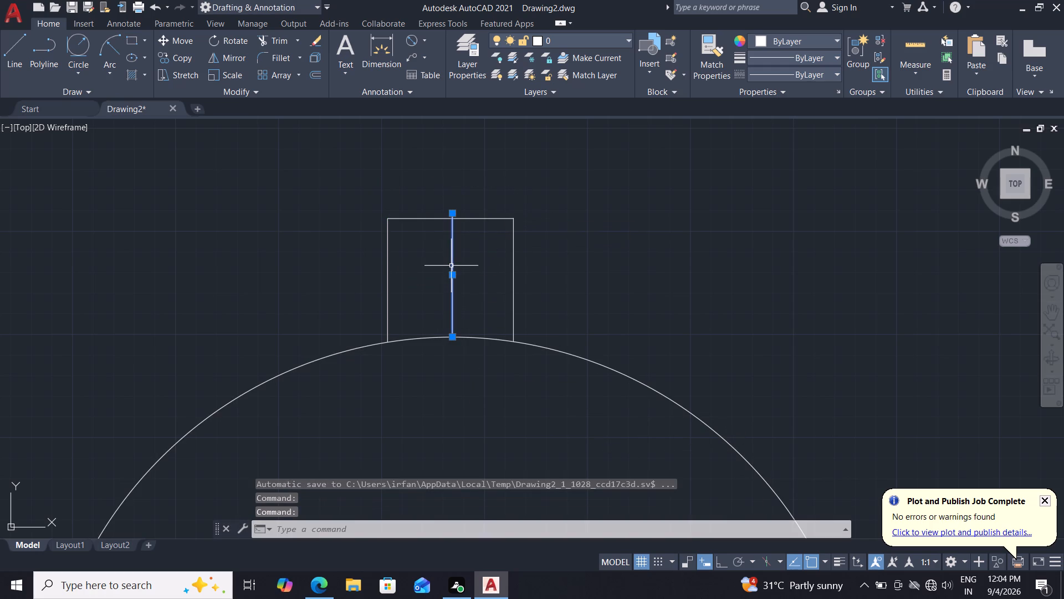
key(Delete)
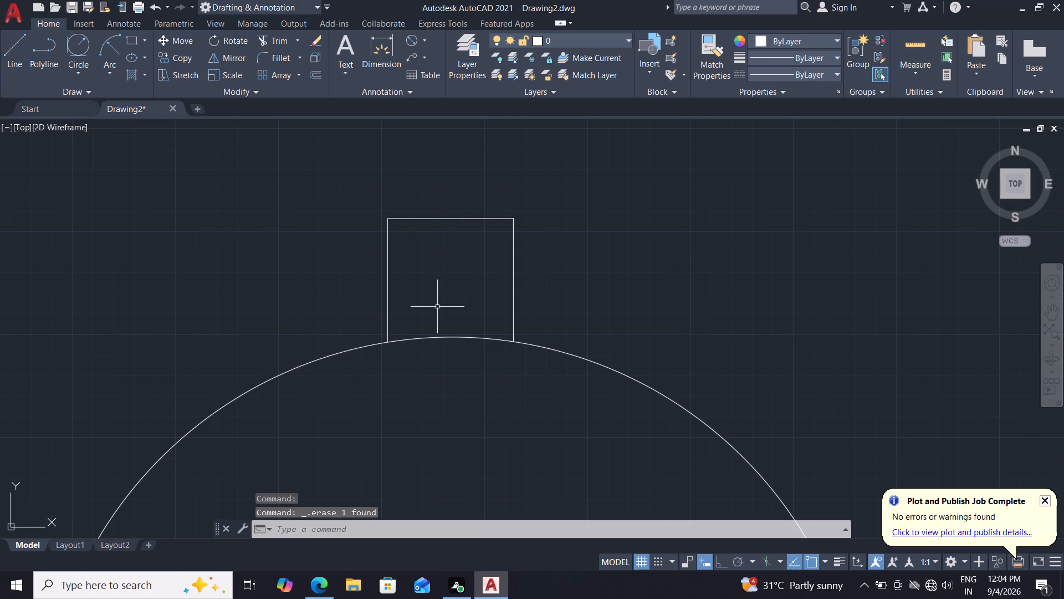
Trim away the circle's arc between the two vertical lines to open the notch into the circle.
scroll(438, 307, down, 3)
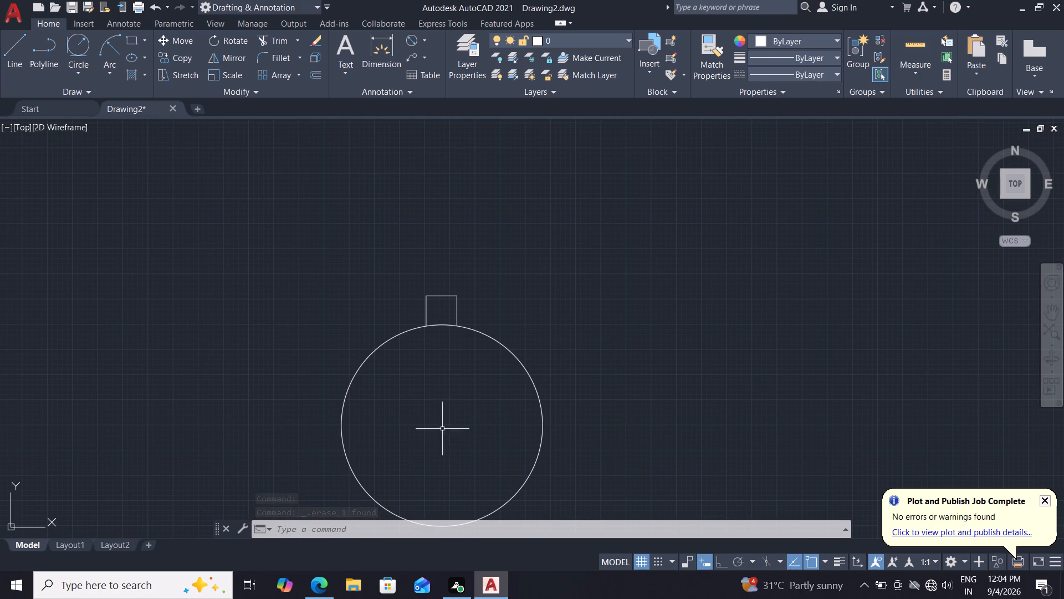
click(266, 42)
click(441, 323)
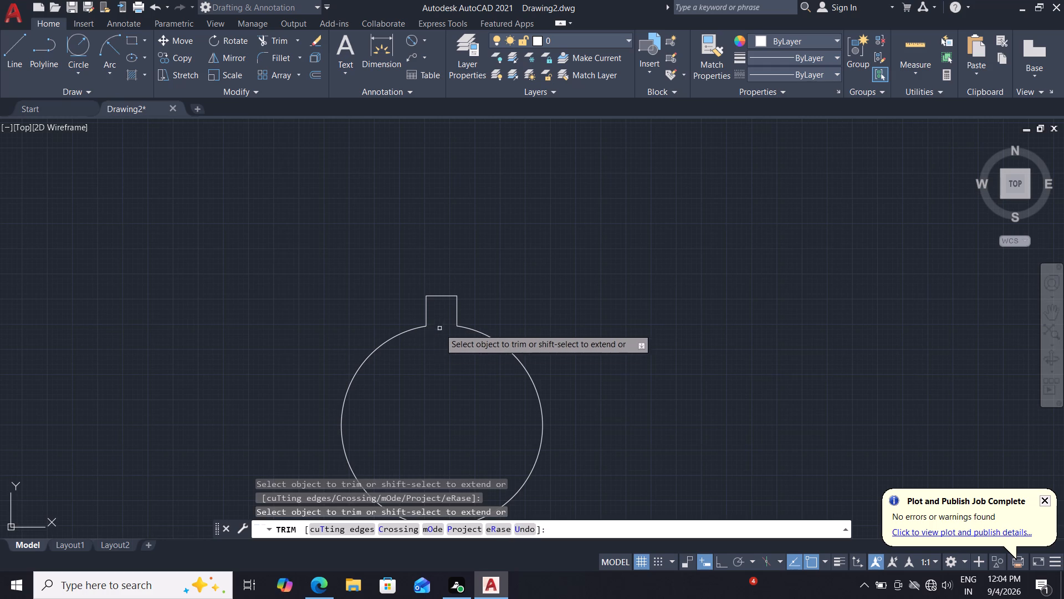
key(Escape)
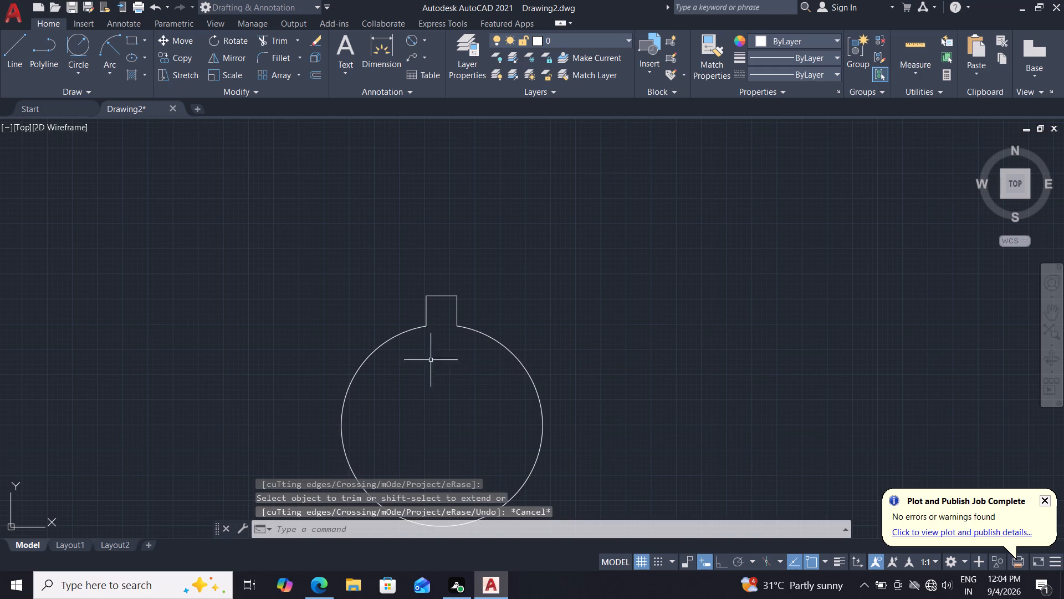
Draw a 22 mm vertical line upward from the circle's bottom quadrant.
scroll(446, 368, down, 1)
middle_drag(445, 392, 445, 375)
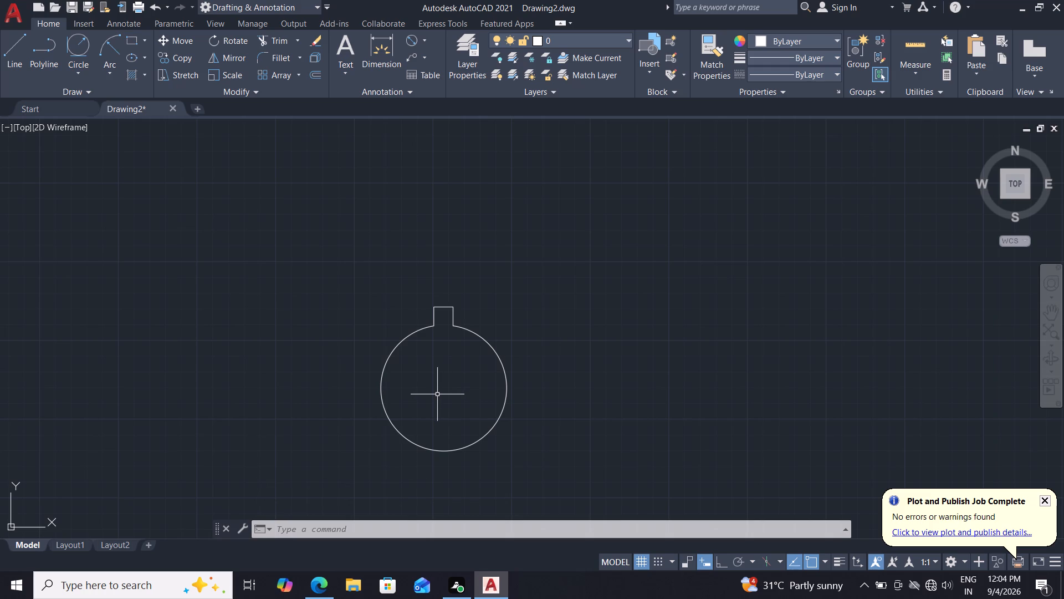
click(13, 52)
click(442, 452)
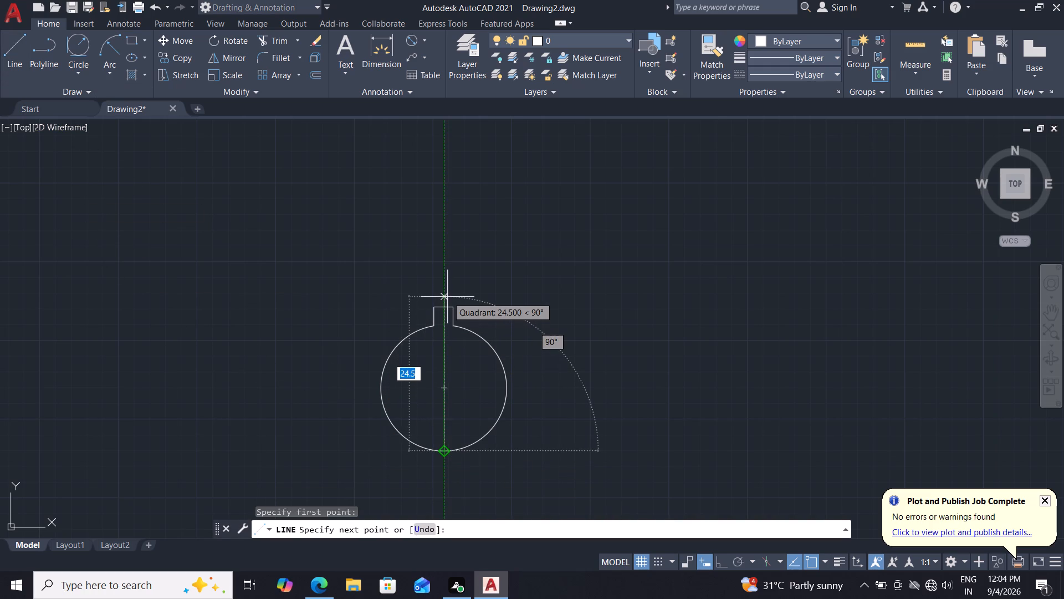
text(22)
key(Return)
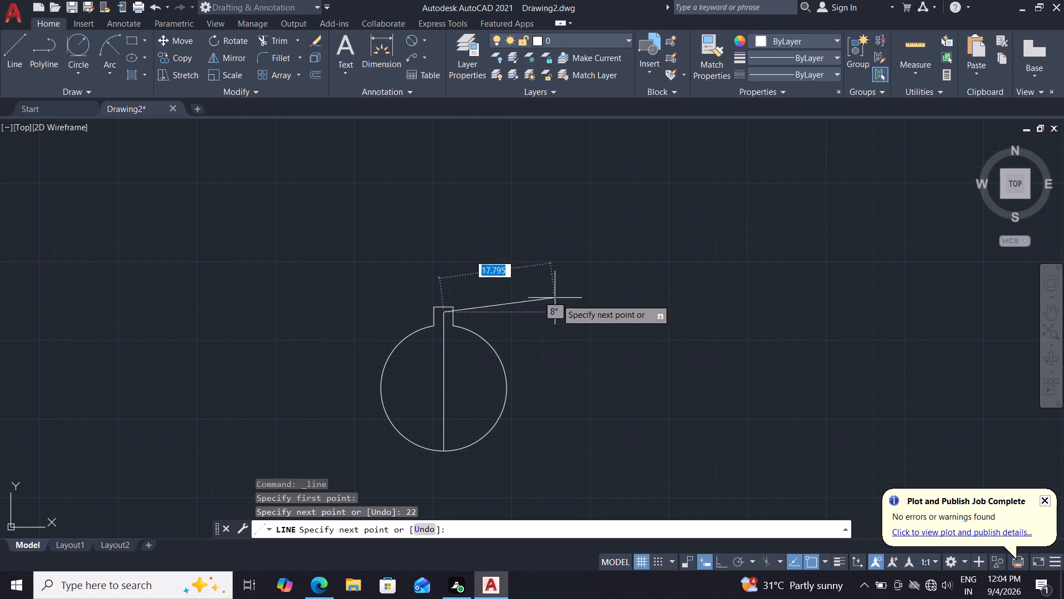
key(Escape)
Move the notch's top horizontal line down from its midpoint to the upper end of the 22 mm vertical line.
scroll(433, 332, up, 2)
middle_drag(434, 335, 431, 357)
key(m)
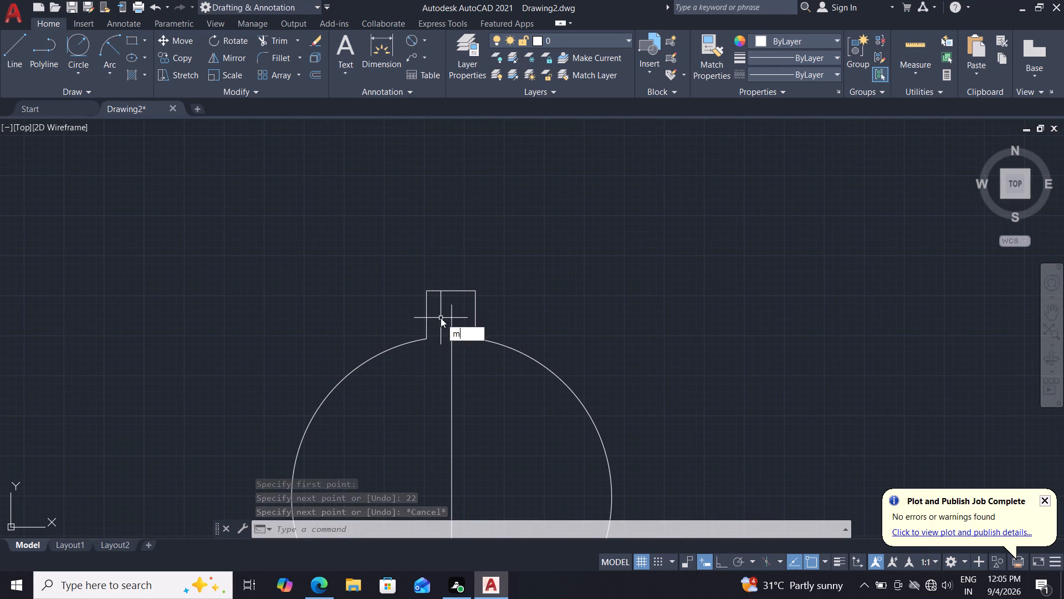
key(Return)
click(447, 292)
key(Return)
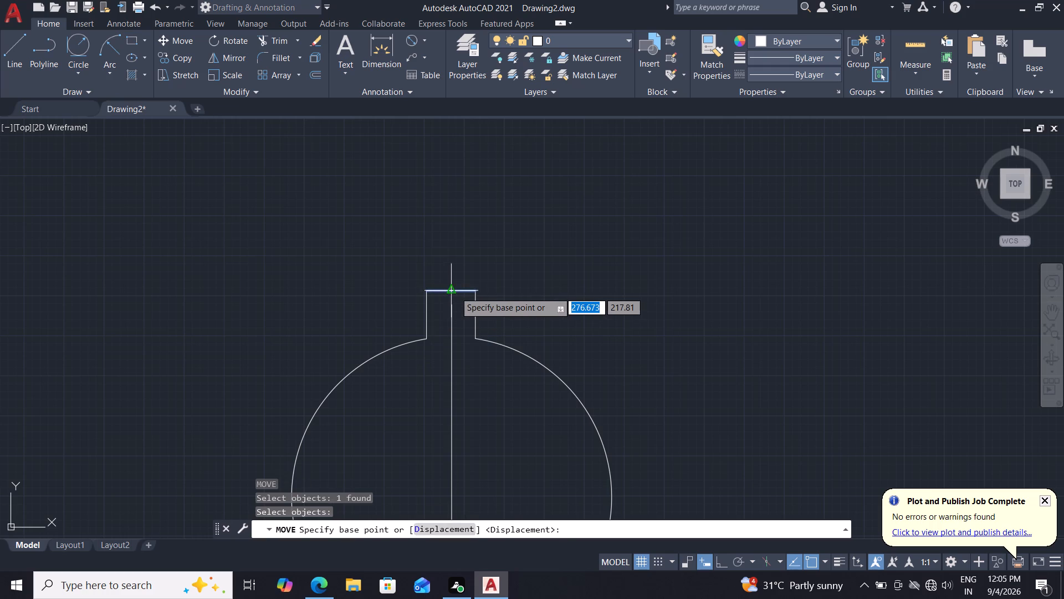
click(453, 290)
click(452, 302)
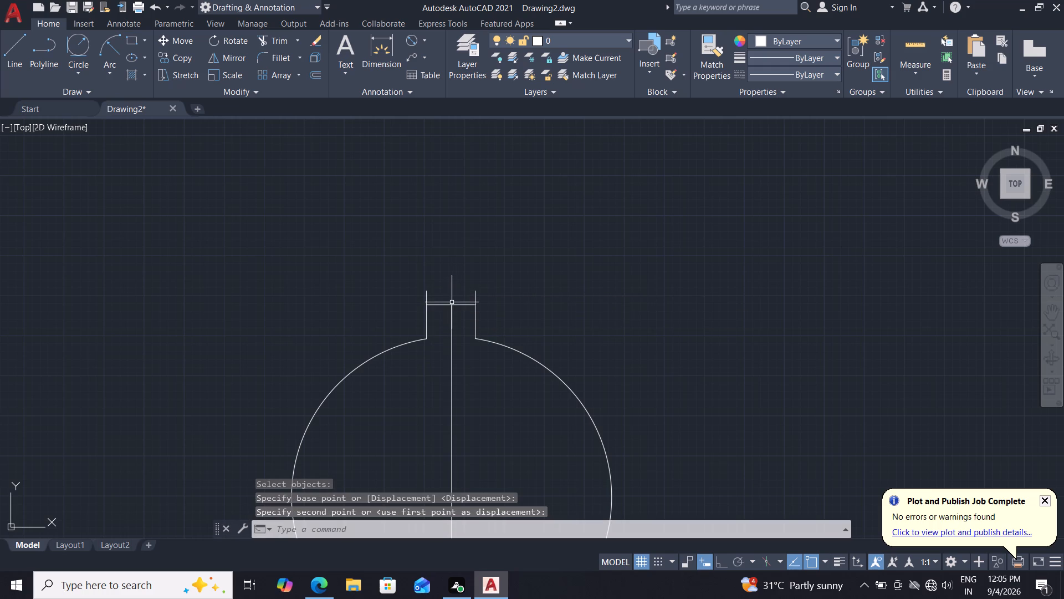
key(Escape)
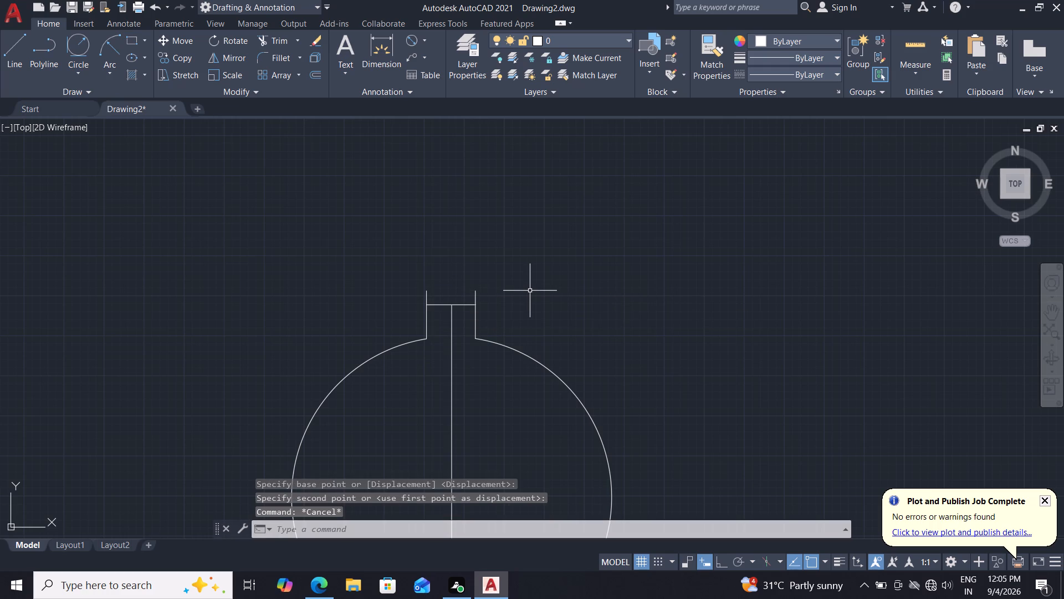
Trim the stub of the notch's right vertical line that projects above the horizontal line.
key(t)
key(r)
key(Return)
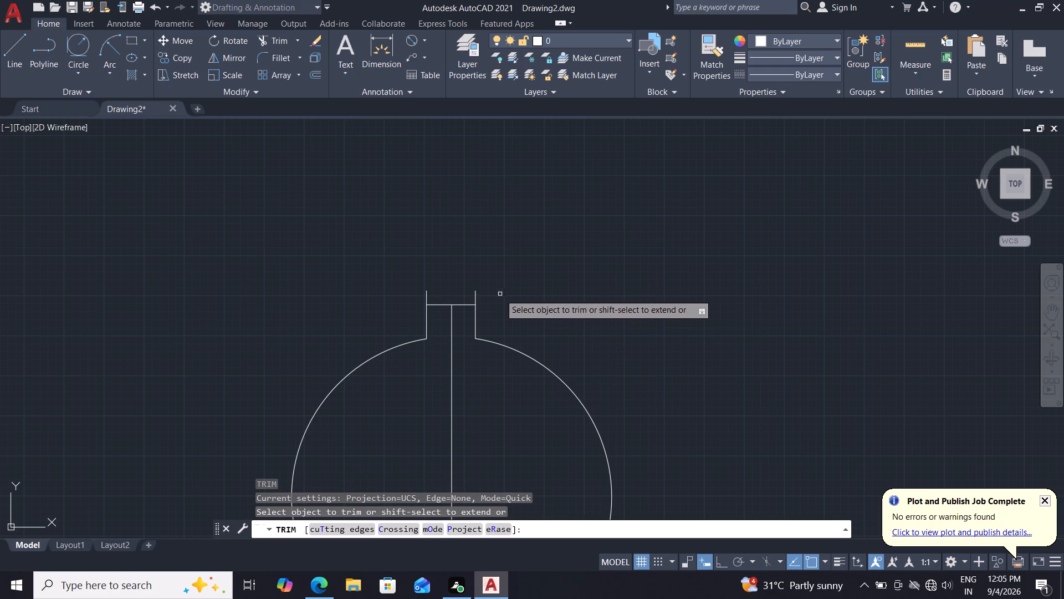
click(472, 293)
click(483, 295)
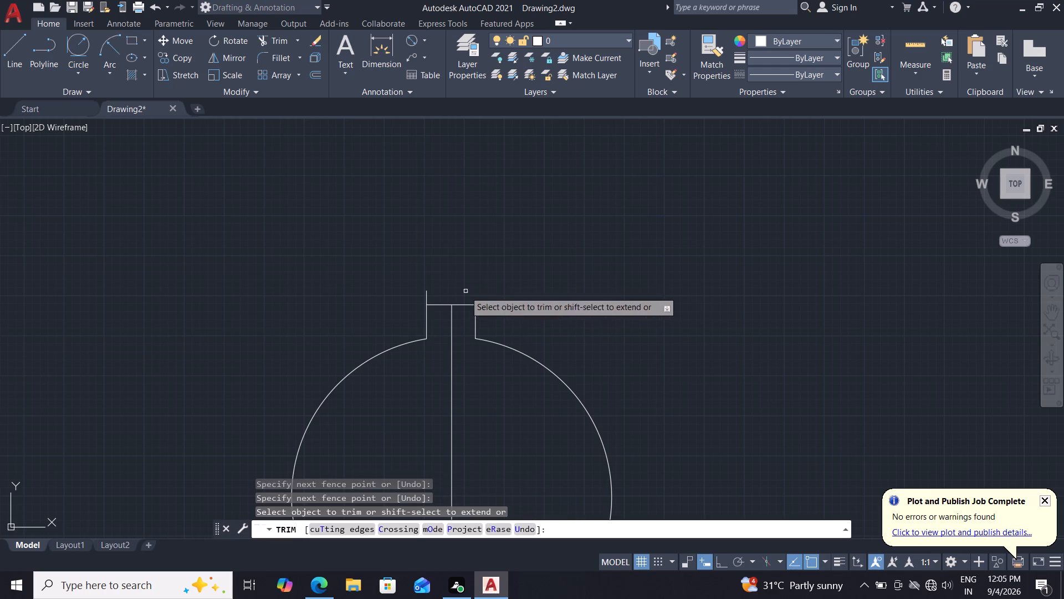
click(444, 289)
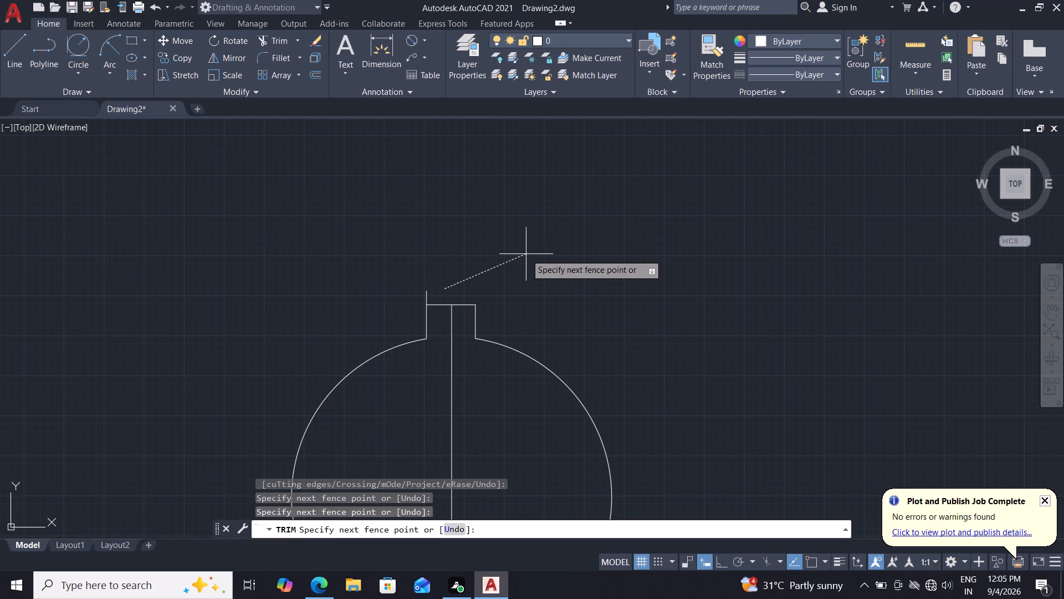
key(Escape)
key(Escape)
Extend the notch's horizontal line to meet the left vertical line.
scroll(432, 292, up, 3)
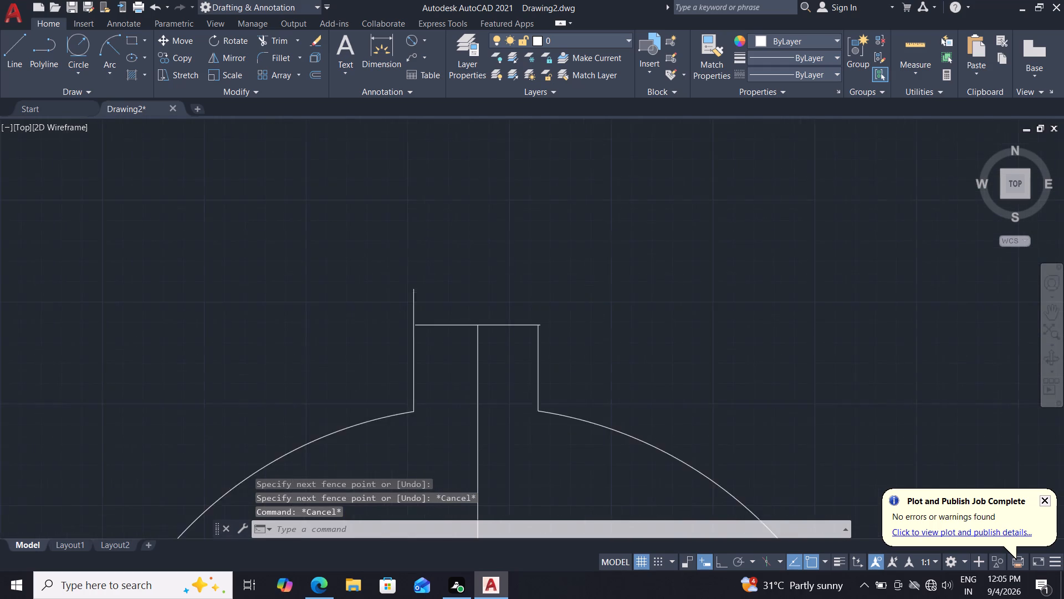
scroll(432, 293, up, 1)
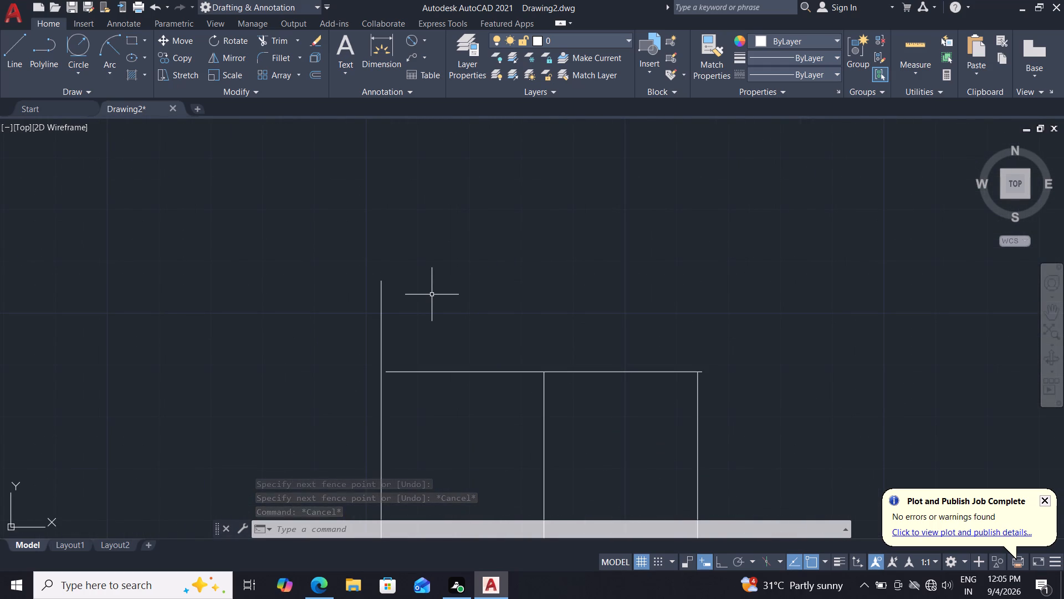
key(x)
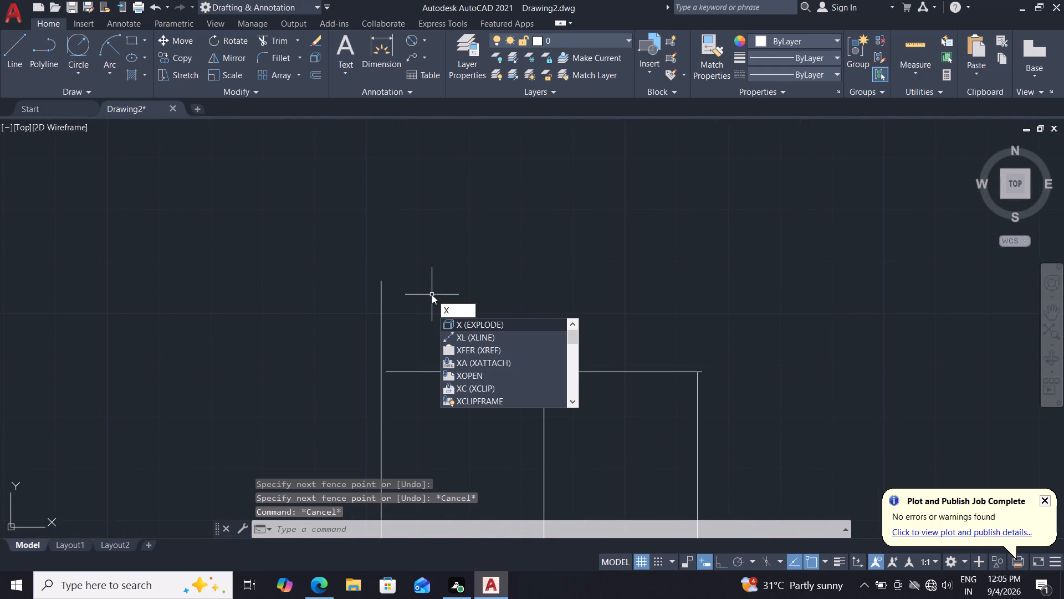
key(Escape)
key(Escape)
text(ex)
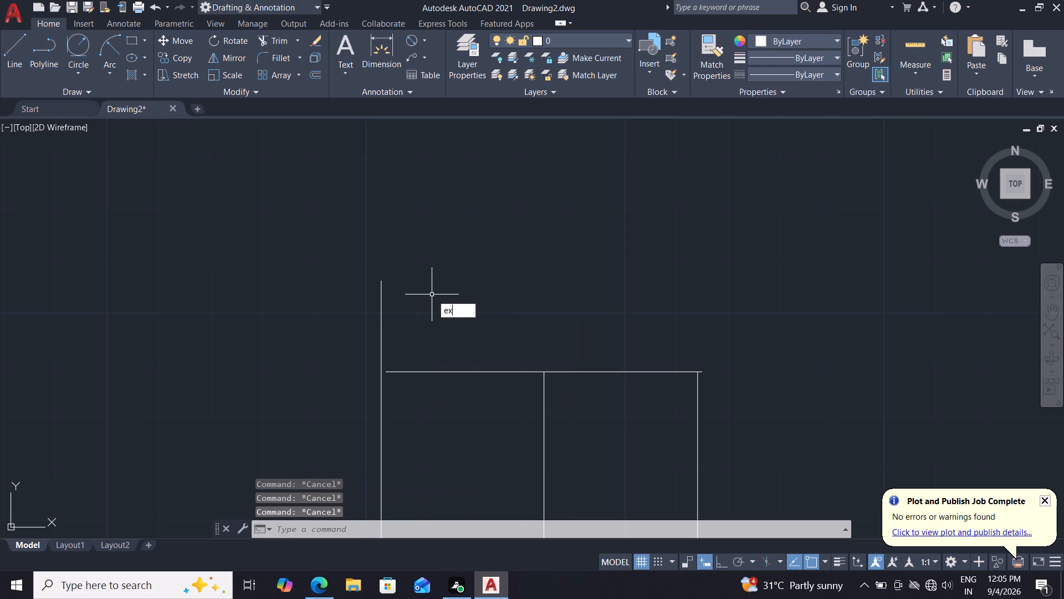
key(Return)
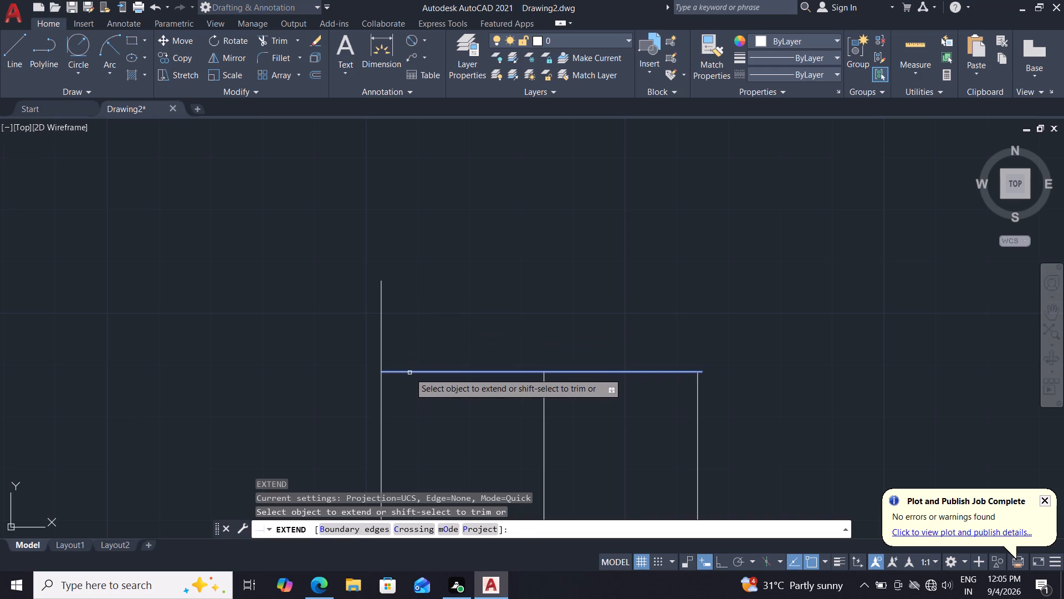
click(410, 373)
key(Escape)
Trim the horizontal line's overhang past the right vertical line and the left vertical line's stub above the notch.
text(tr)
key(Return)
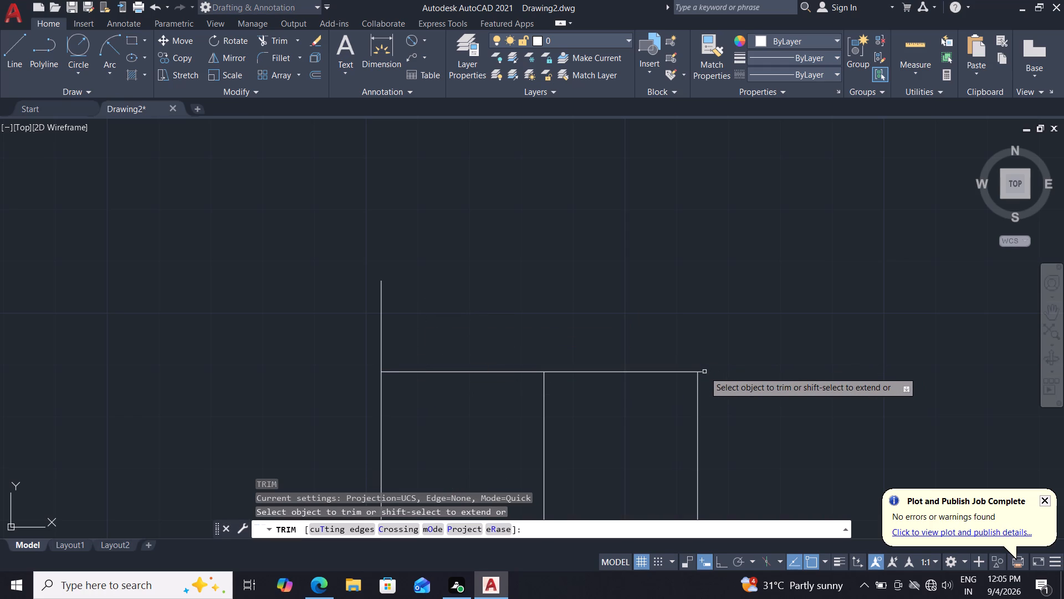
click(698, 370)
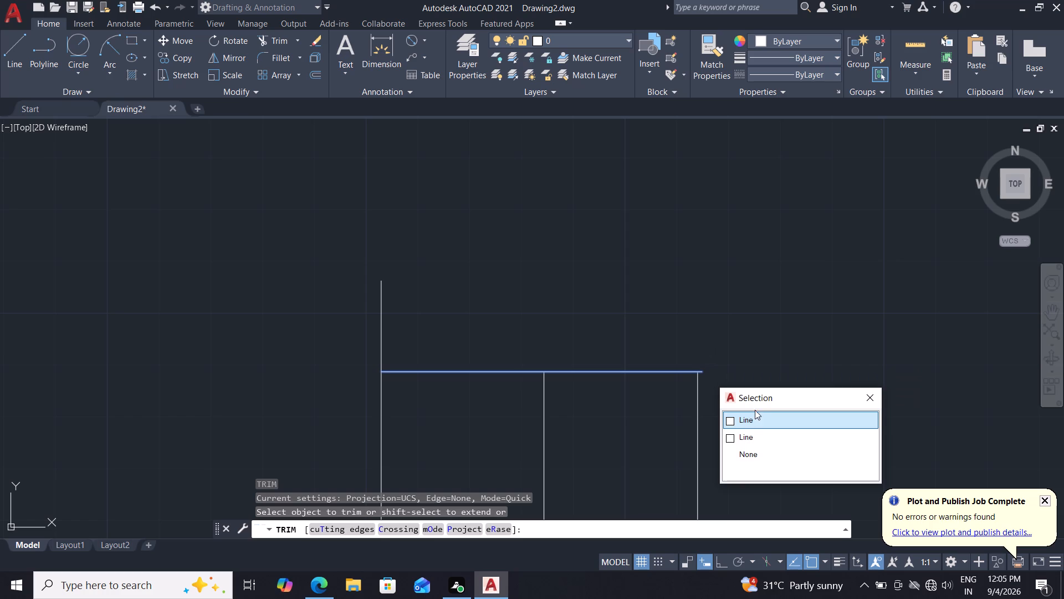
click(755, 417)
click(755, 416)
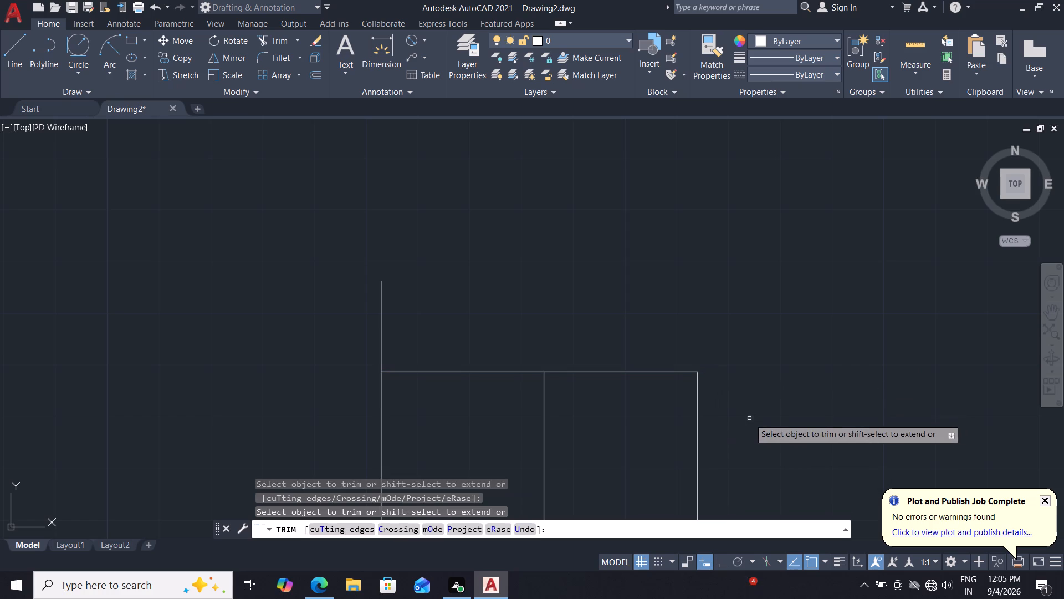
drag(453, 296, 422, 298)
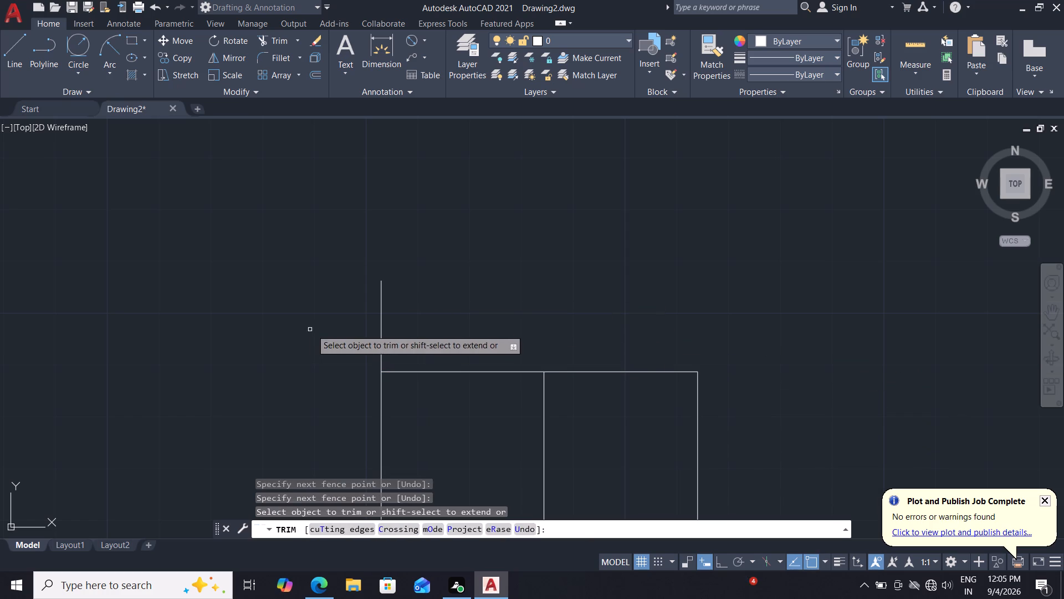
drag(318, 328, 356, 321)
click(381, 309)
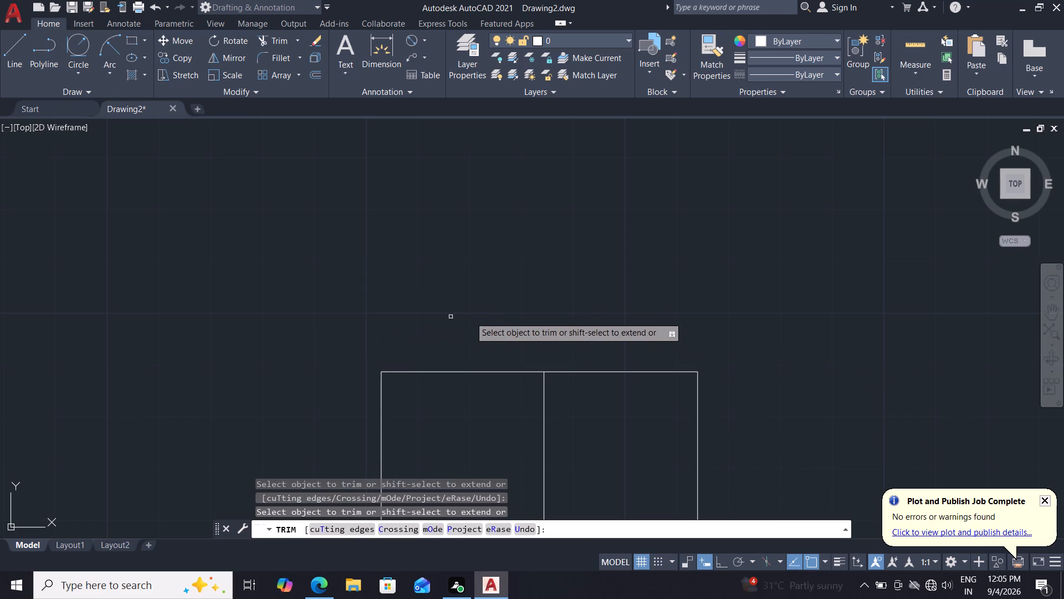
key(Escape)
Delete the 22 mm vertical reference line inside the bore.
scroll(508, 320, down, 6)
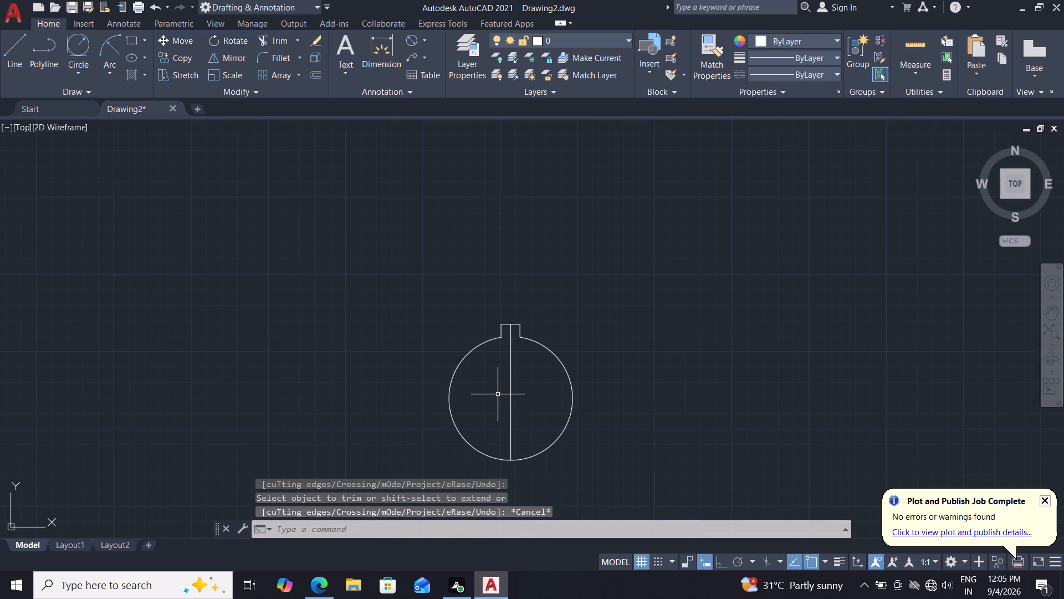
click(511, 393)
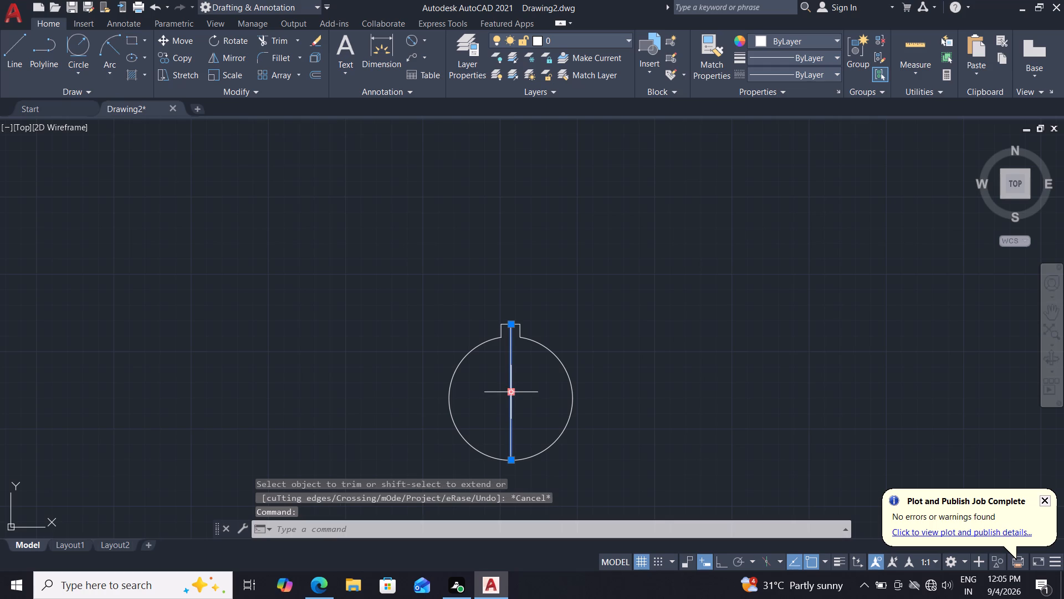
key(Delete)
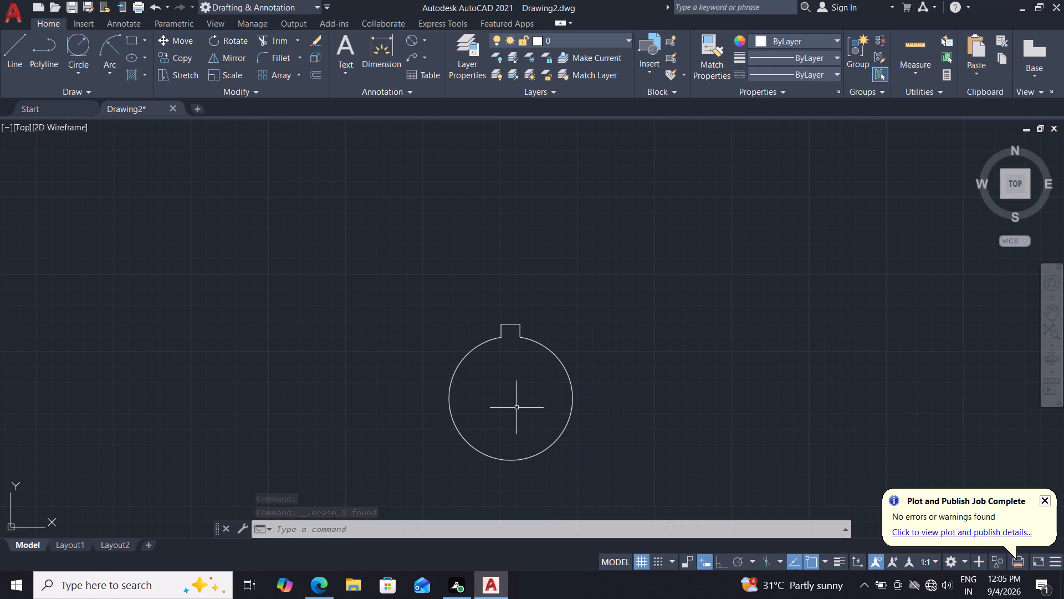
Draw an 80 mm diameter circle concentric with the bore.
scroll(524, 404, up, 1)
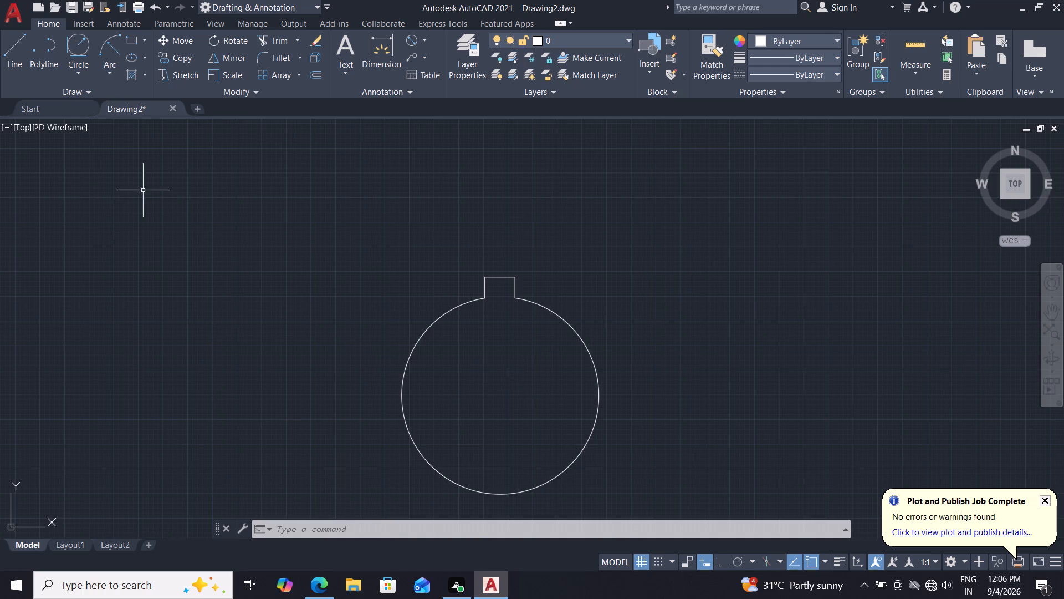
click(82, 73)
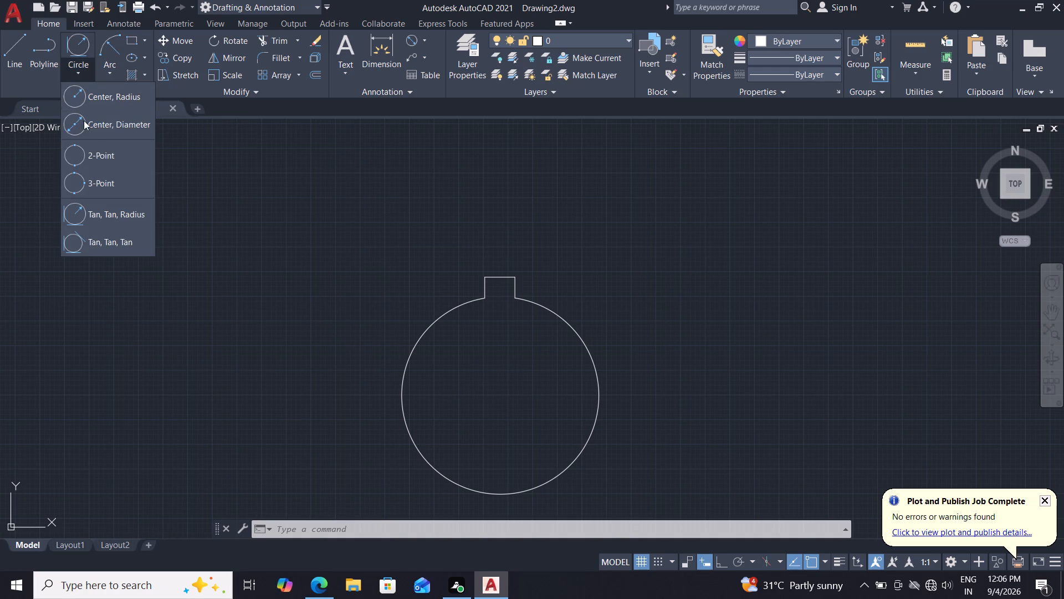
click(115, 108)
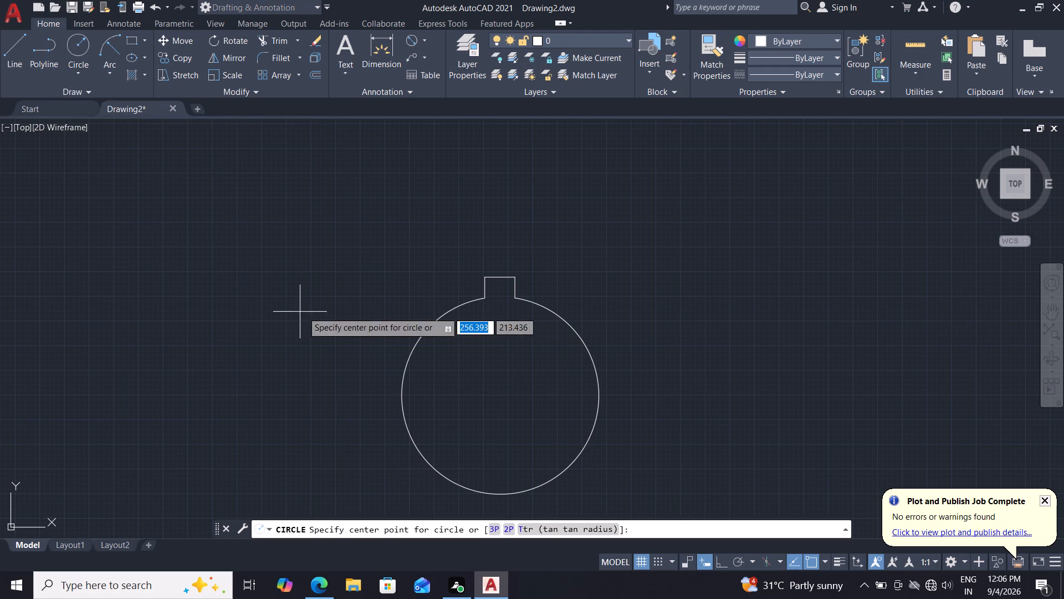
click(497, 395)
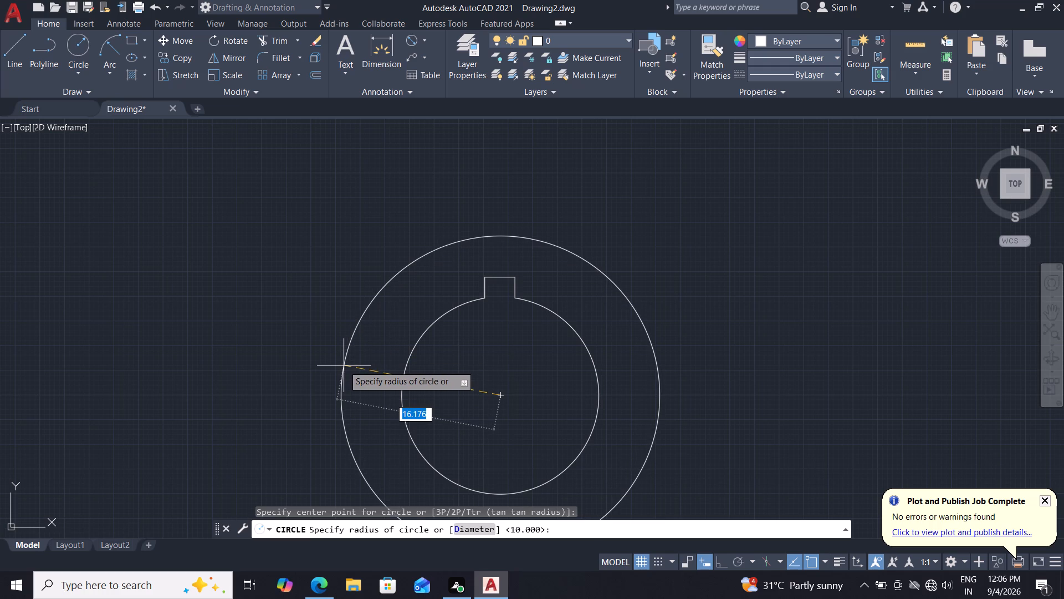
key(d)
key(Return)
text(80)
key(Return)
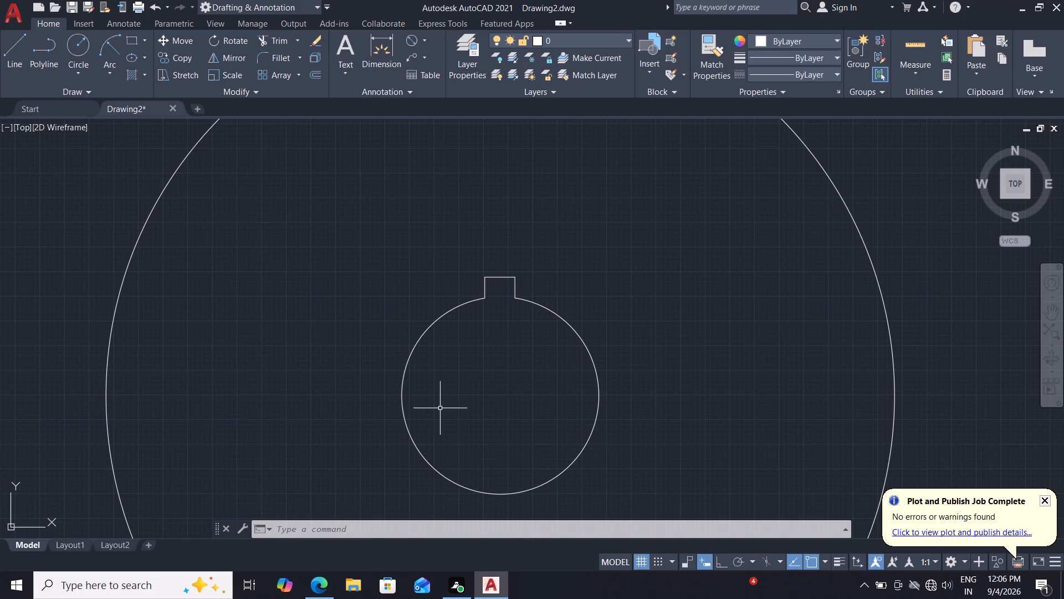
Draw a 130 mm diameter circle from the same center as the bore.
scroll(383, 414, down, 1)
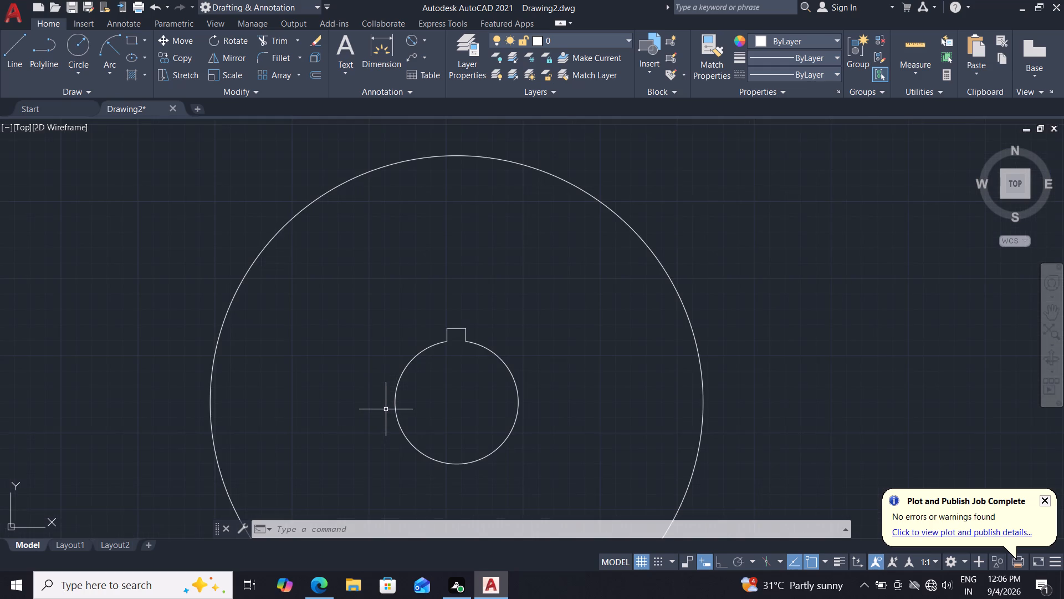
scroll(386, 409, down, 2)
middle_drag(386, 405, 386, 354)
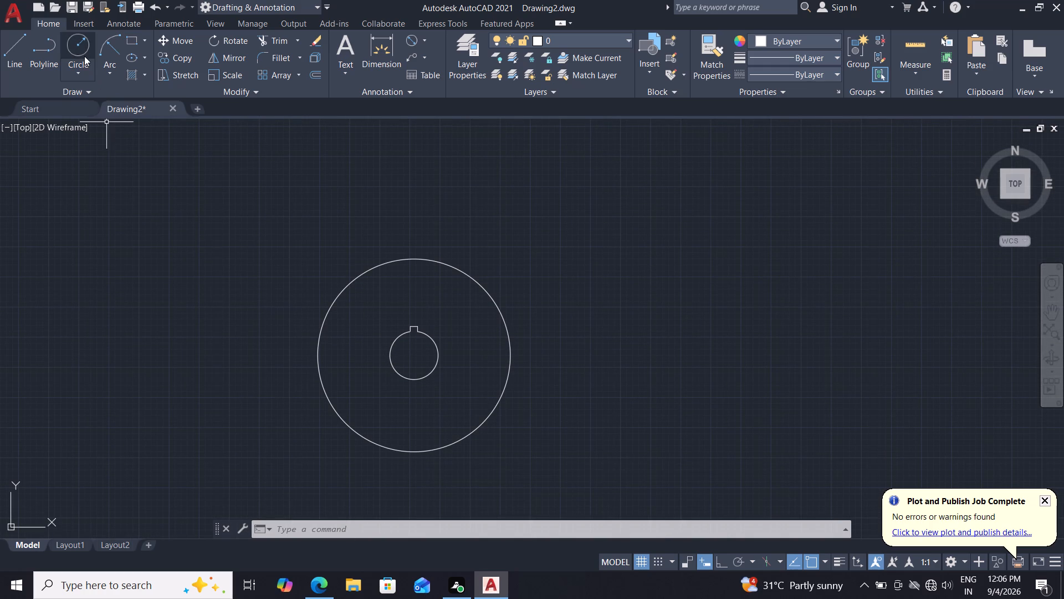
click(84, 55)
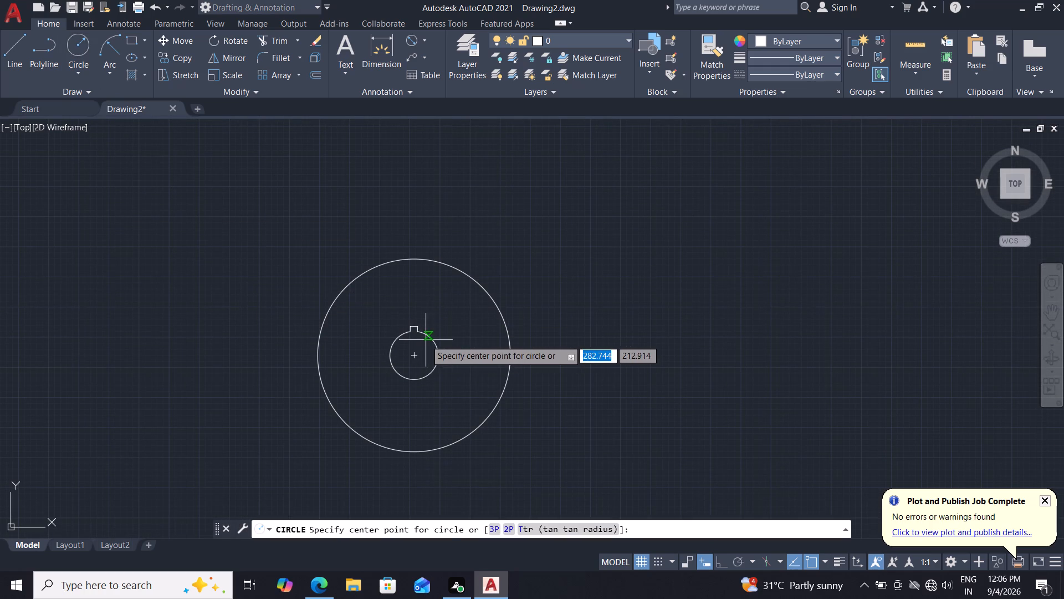
drag(415, 356, 418, 351)
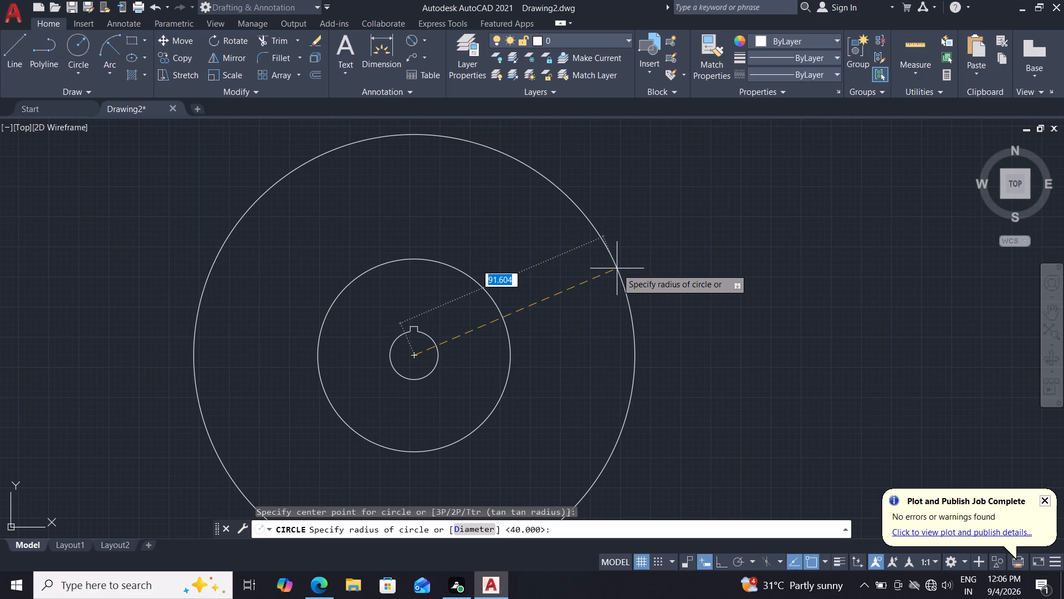
key(d)
key(Return)
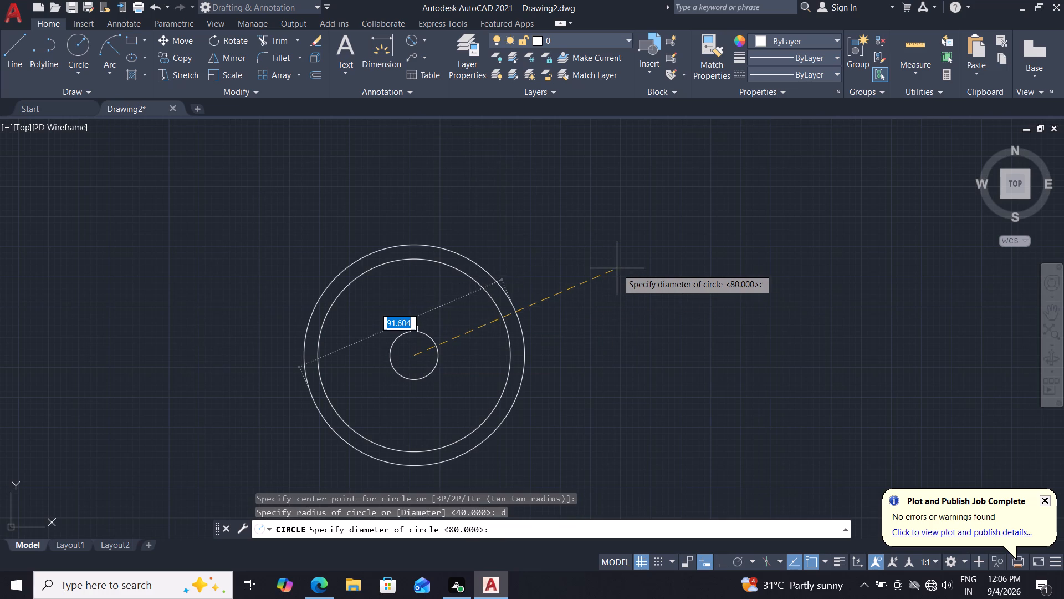
text(130)
key(Return)
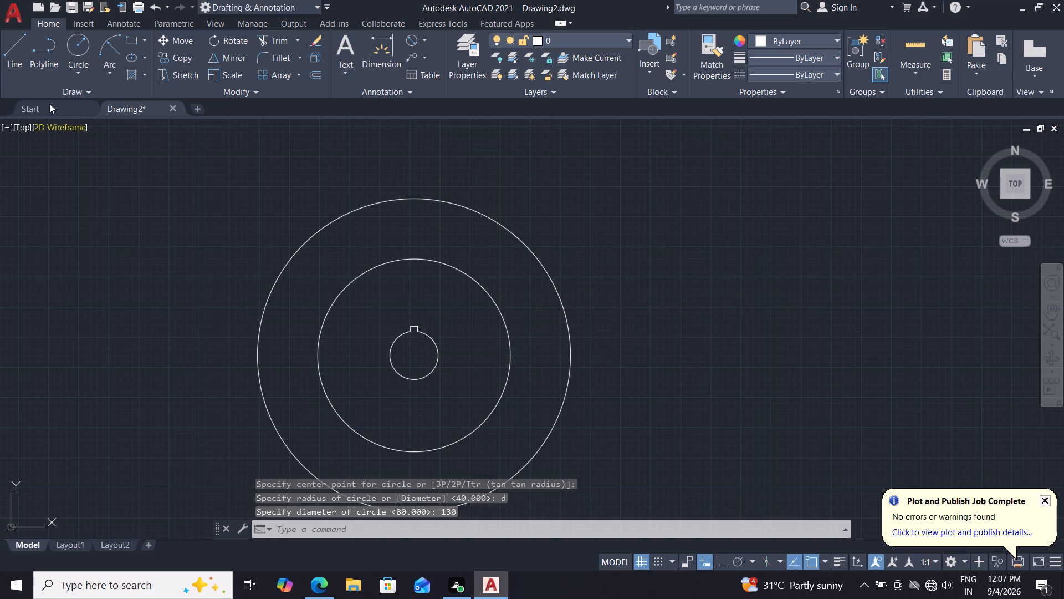
Draw a circle of radius 10 mm centered on the right quadrant of the 130 mm circle.
click(79, 44)
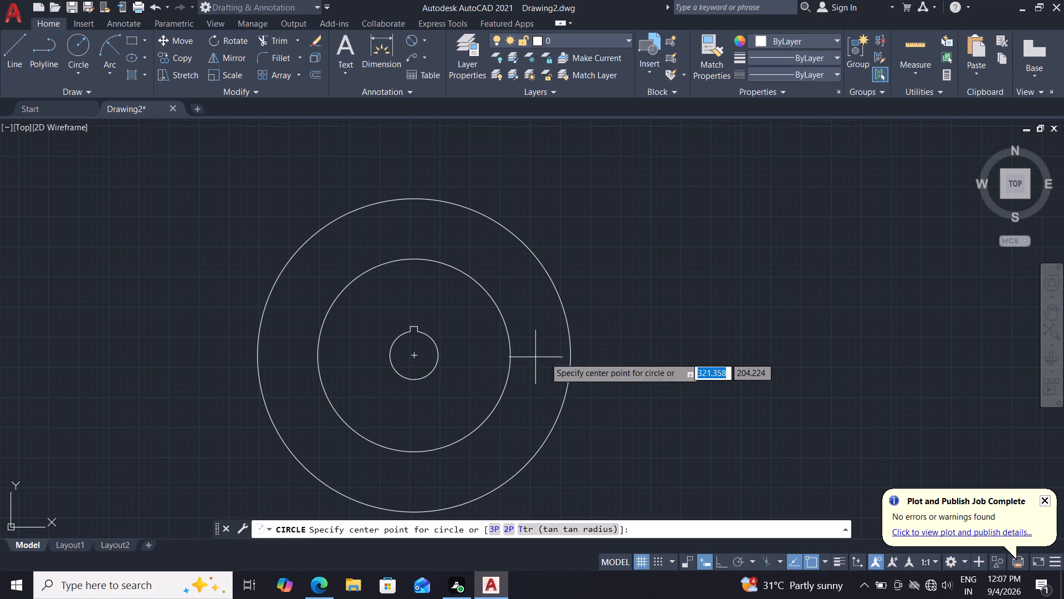
click(573, 357)
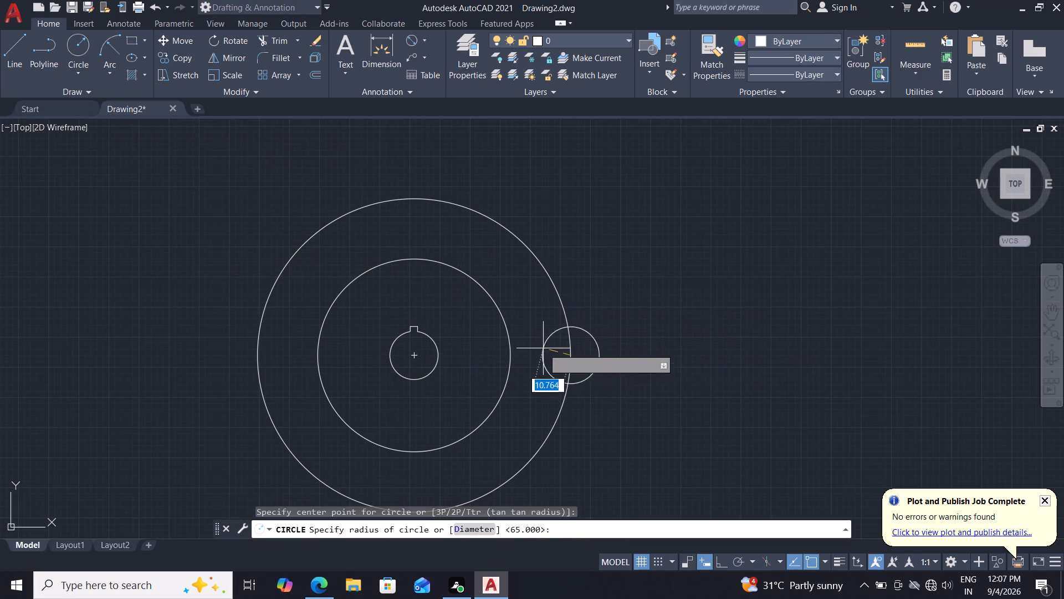
text(10)
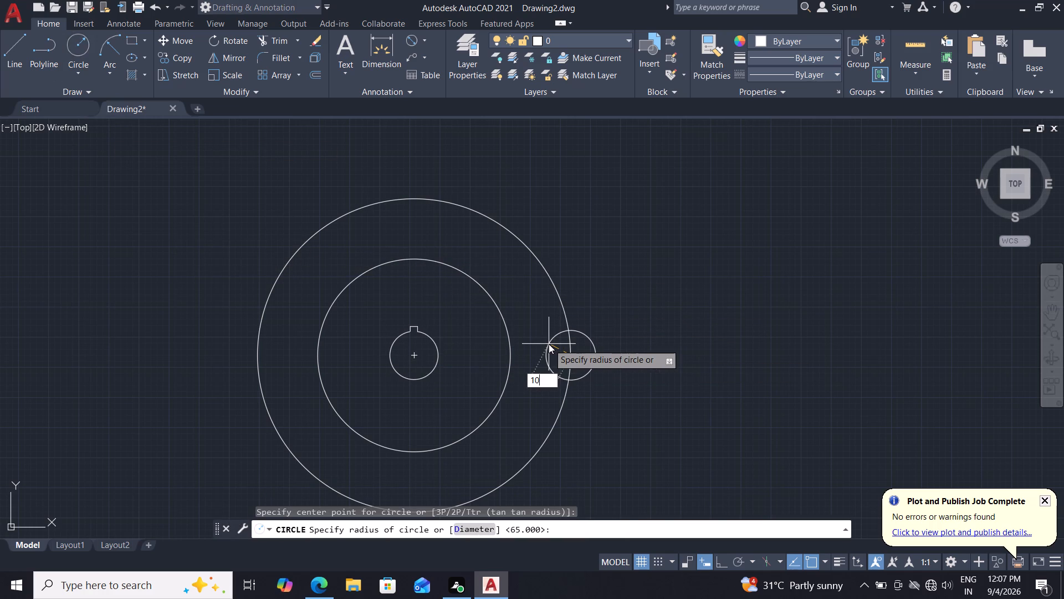
key(Return)
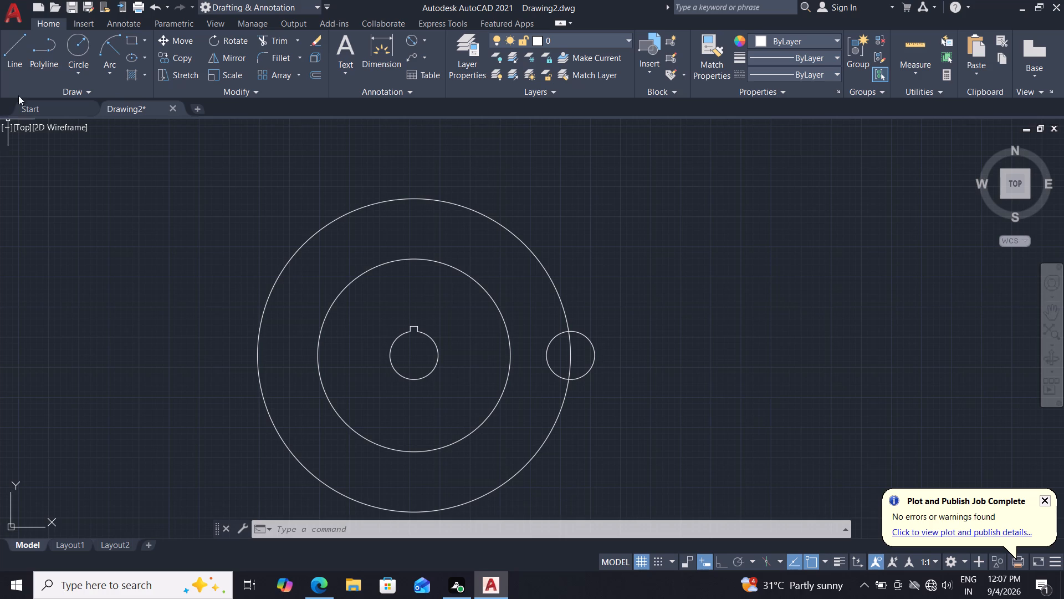
Draw a horizontal line from the 80 mm circle's right quadrant to the small circle's left quadrant.
click(25, 43)
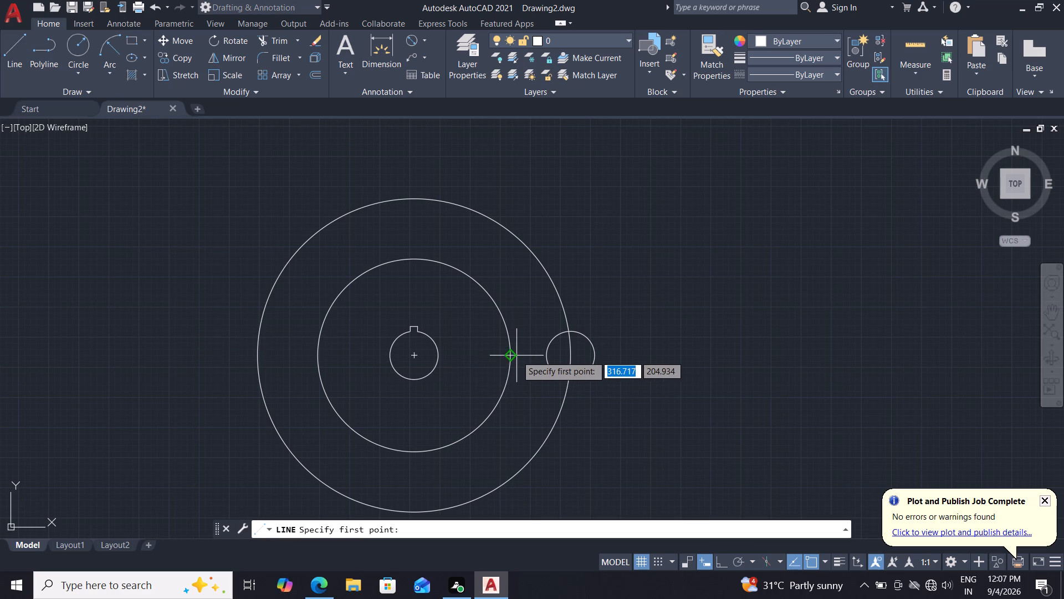
click(509, 357)
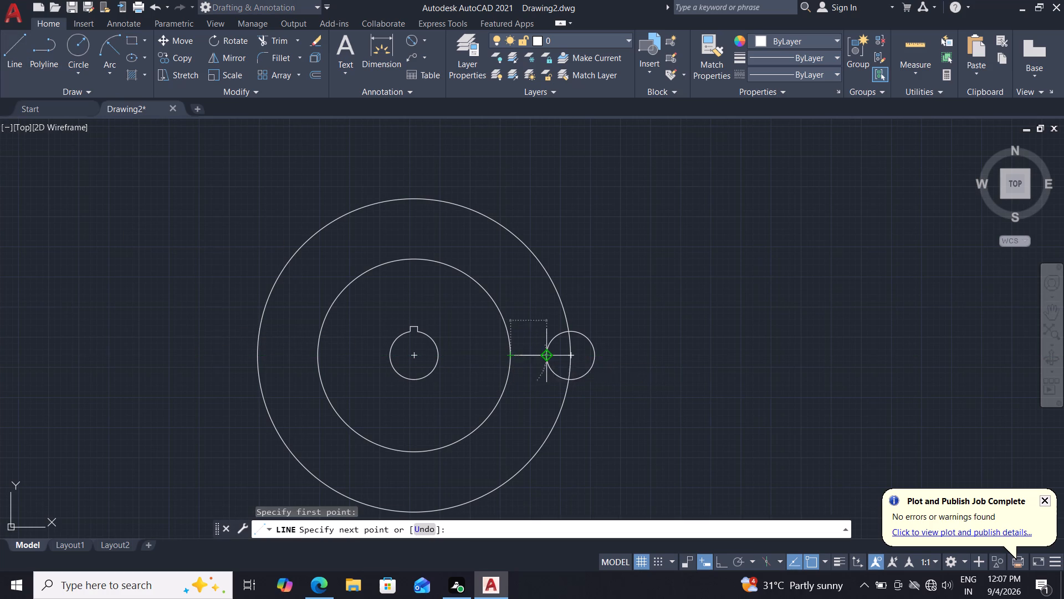
click(546, 357)
key(Escape)
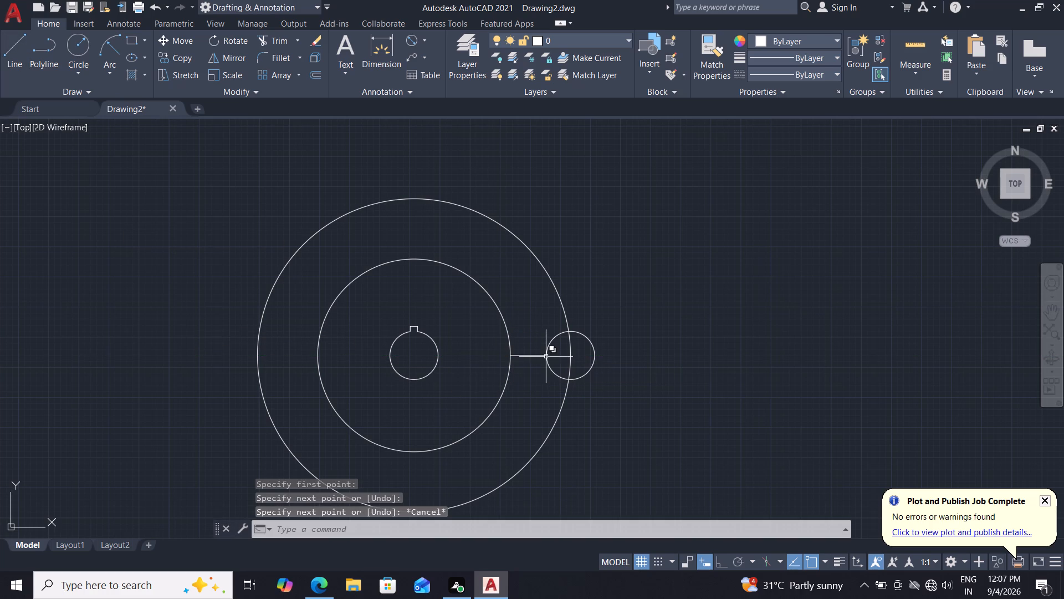
Offset the short horizontal line 2.5 mm to both sides, above and below.
key(o)
key(Return)
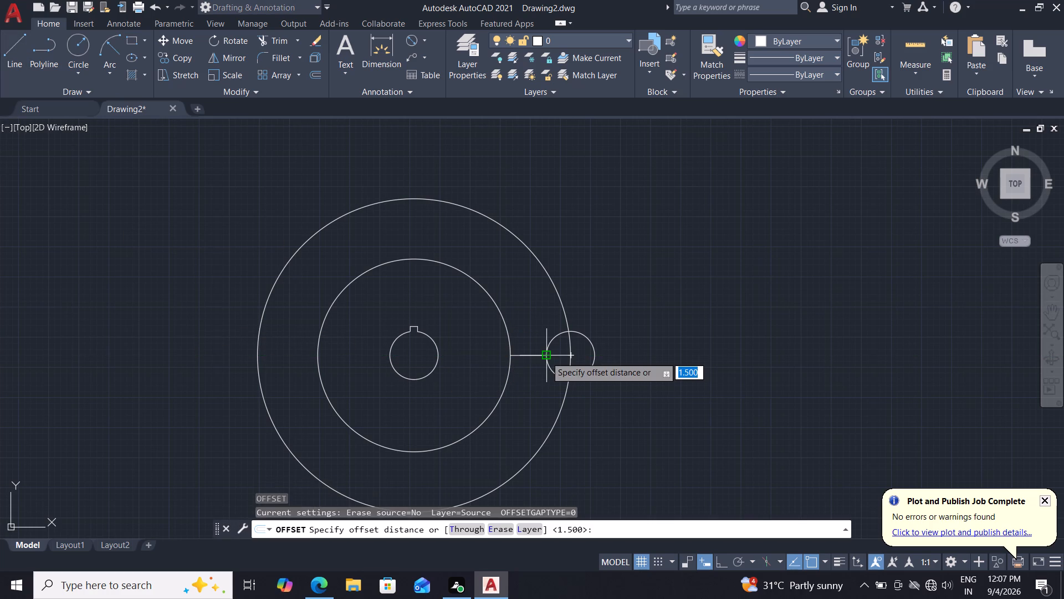
text(2.5)
key(Return)
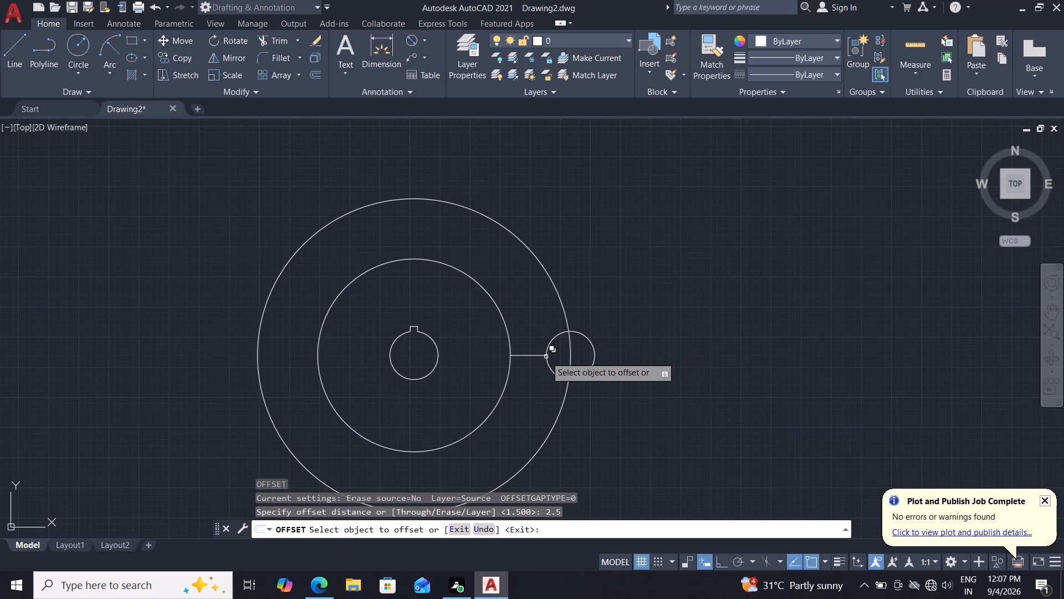
drag(532, 354, 535, 348)
click(539, 320)
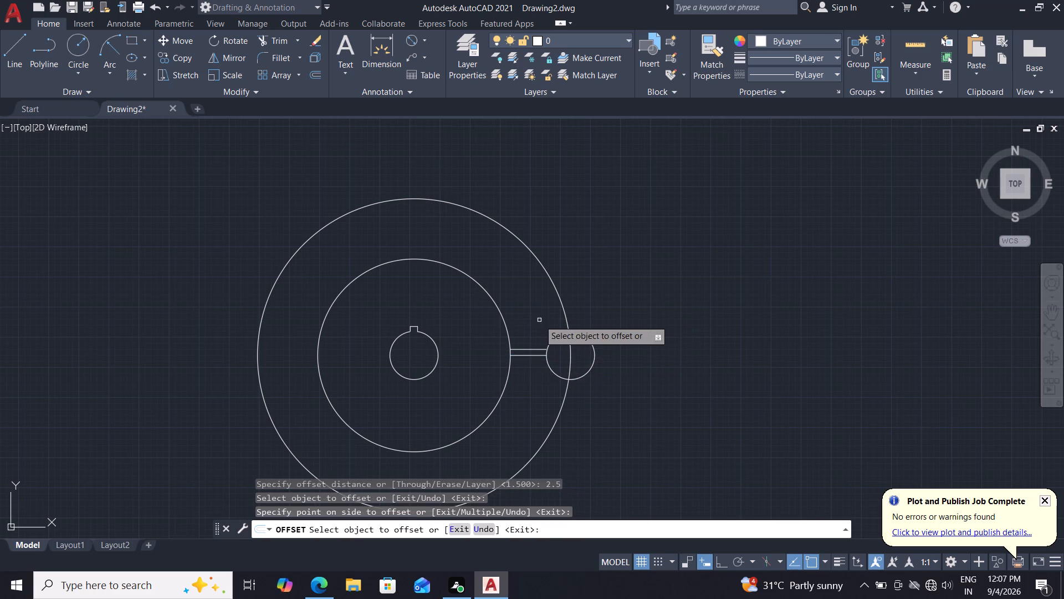
scroll(524, 400, up, 2)
middle_drag(533, 318, 508, 389)
scroll(508, 379, up, 2)
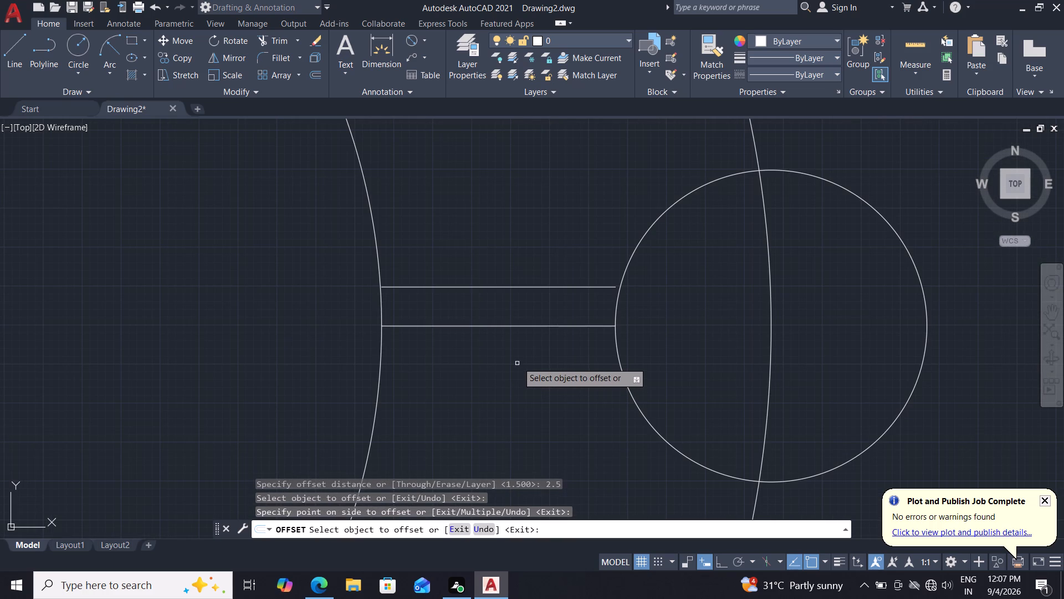
click(548, 326)
click(530, 366)
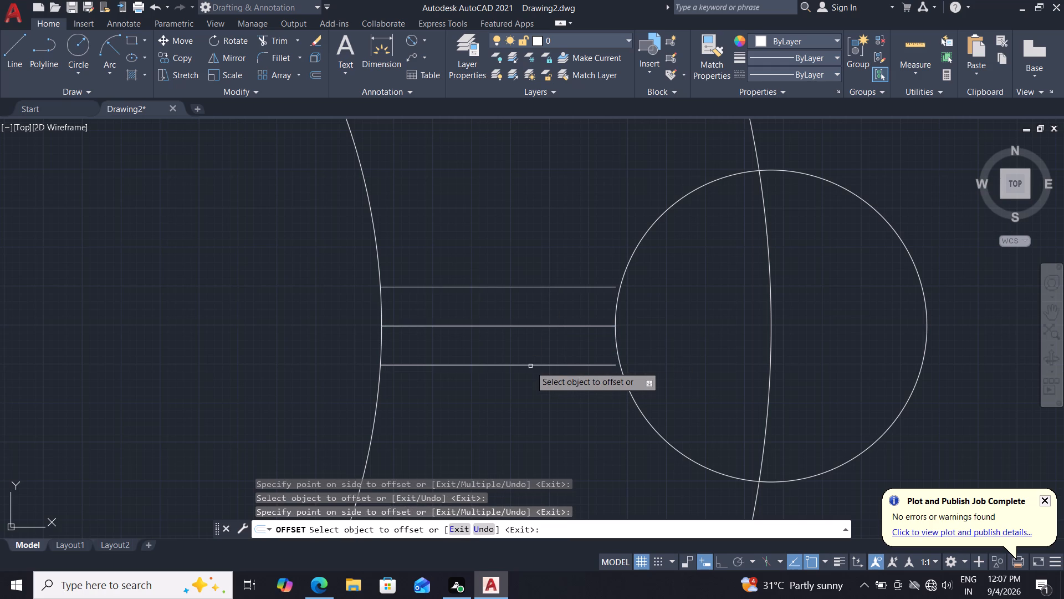
key(Escape)
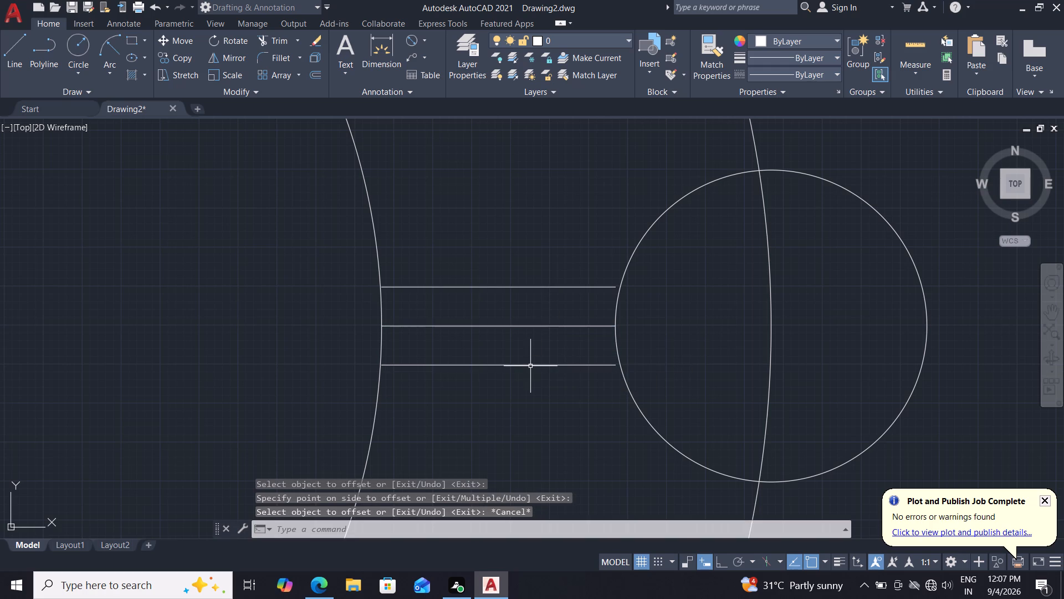
Extend the upper and lower offset lines to meet the small circle.
text(ex)
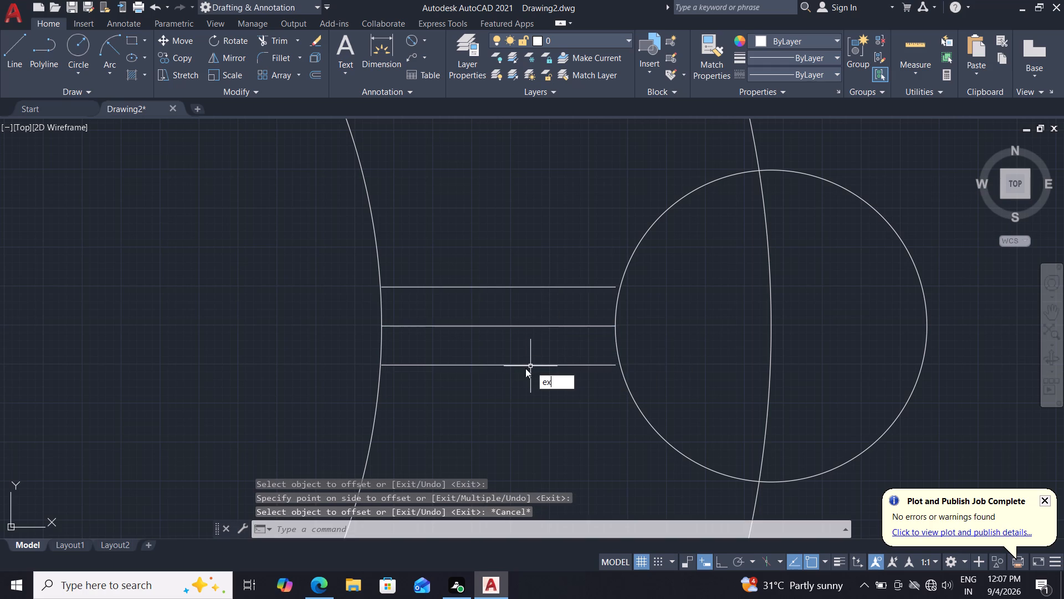
key(Return)
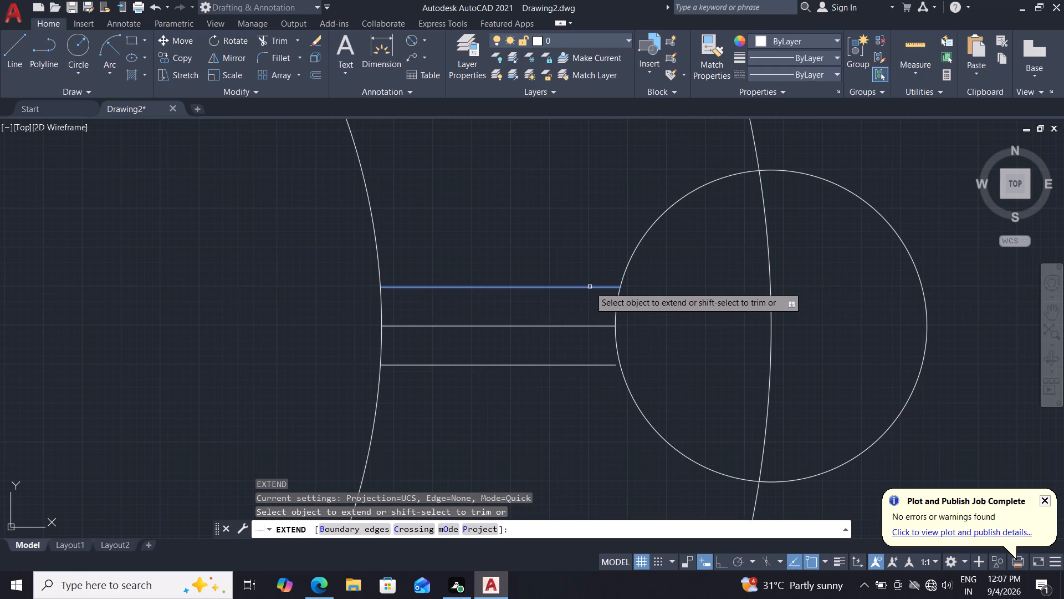
click(590, 287)
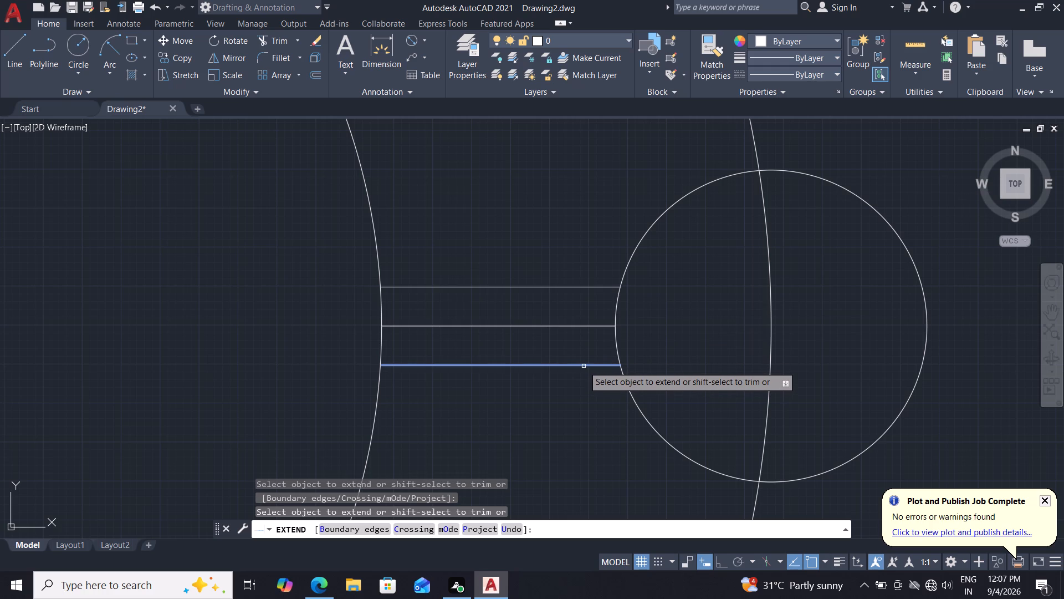
click(584, 366)
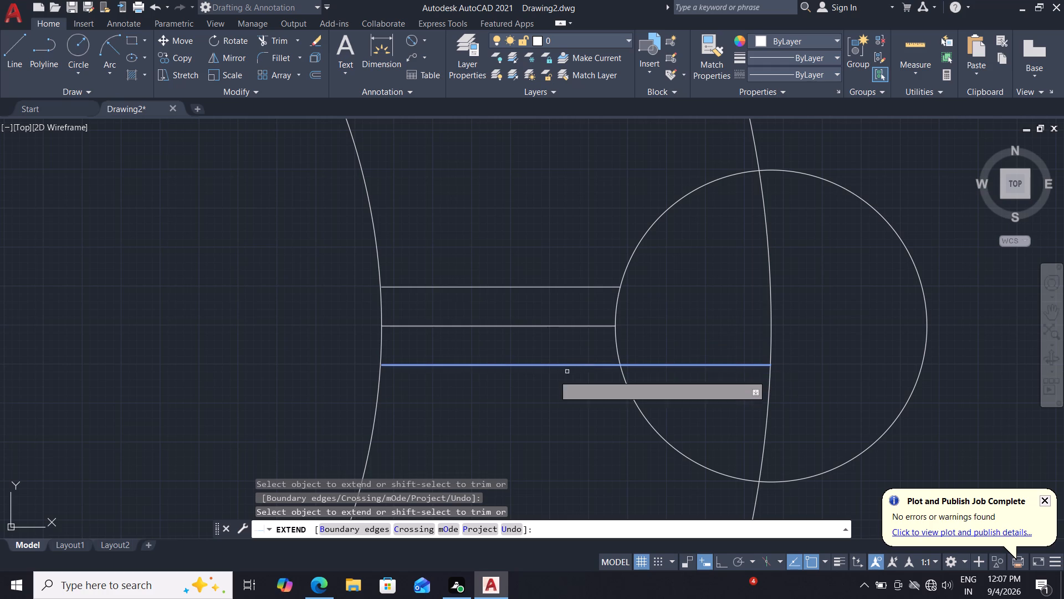
key(Escape)
Trim away the small circle, keeping only its short arc between the two offset lines.
text(tr)
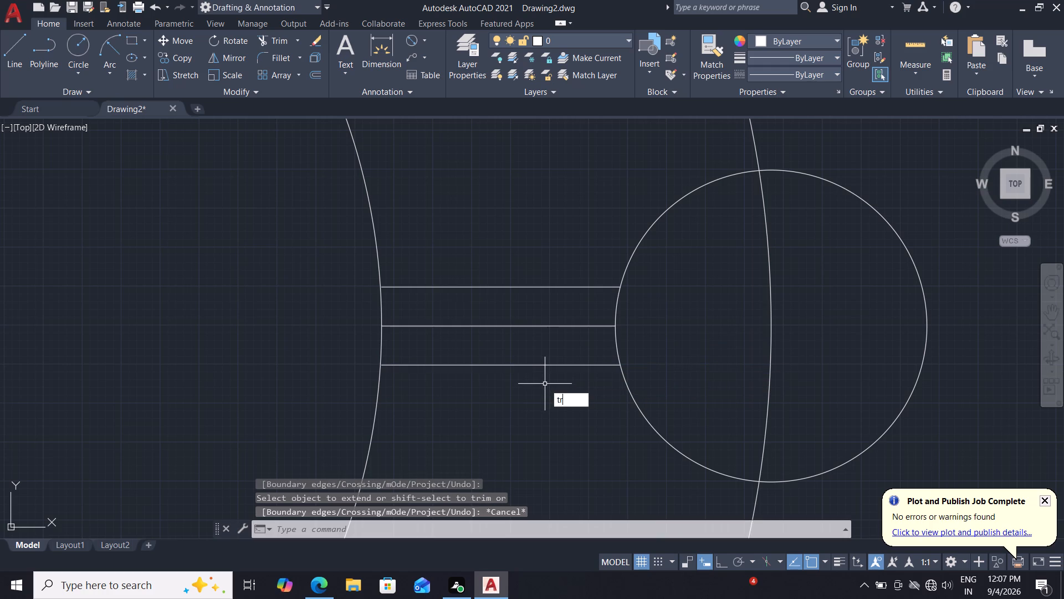
key(Return)
drag(555, 399, 588, 394)
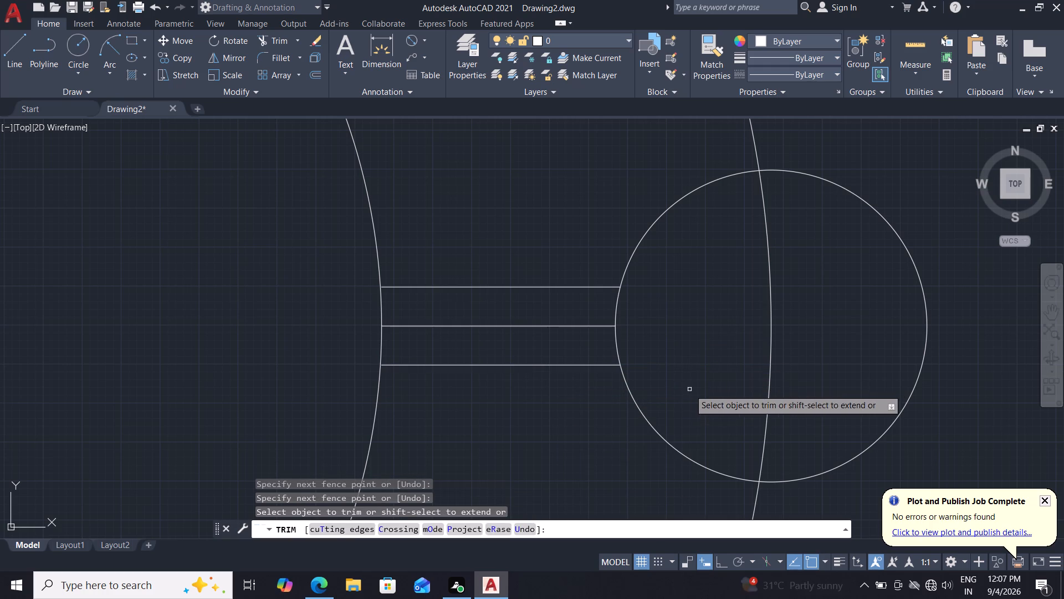
click(689, 389)
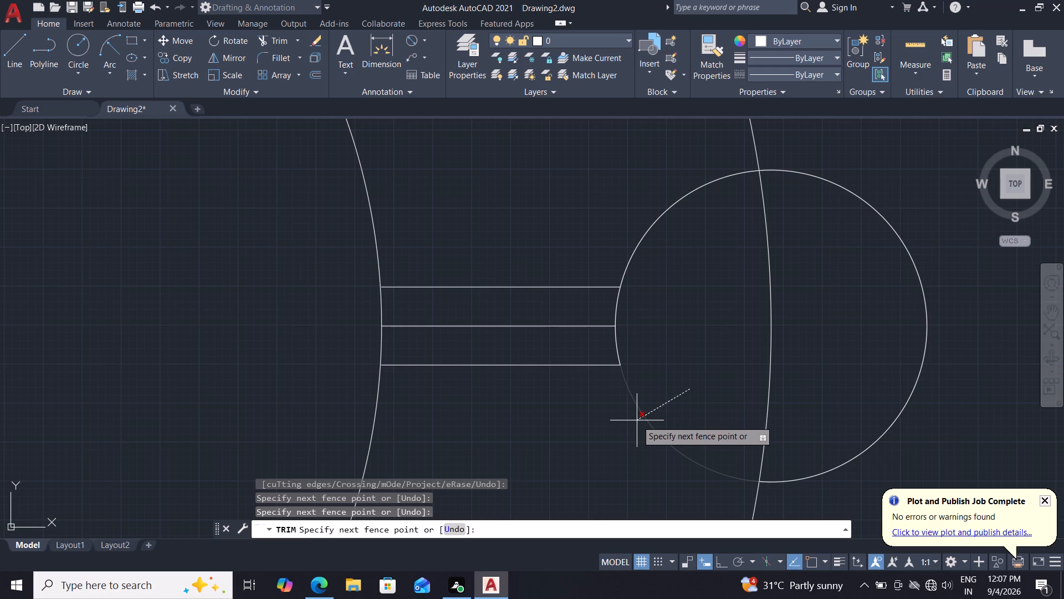
click(611, 436)
click(686, 277)
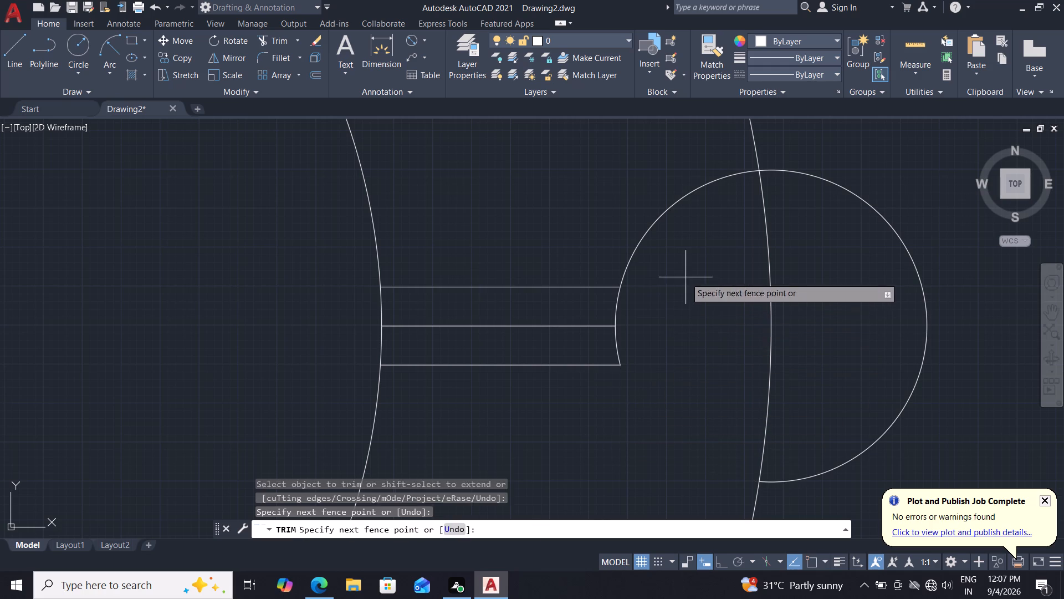
click(594, 188)
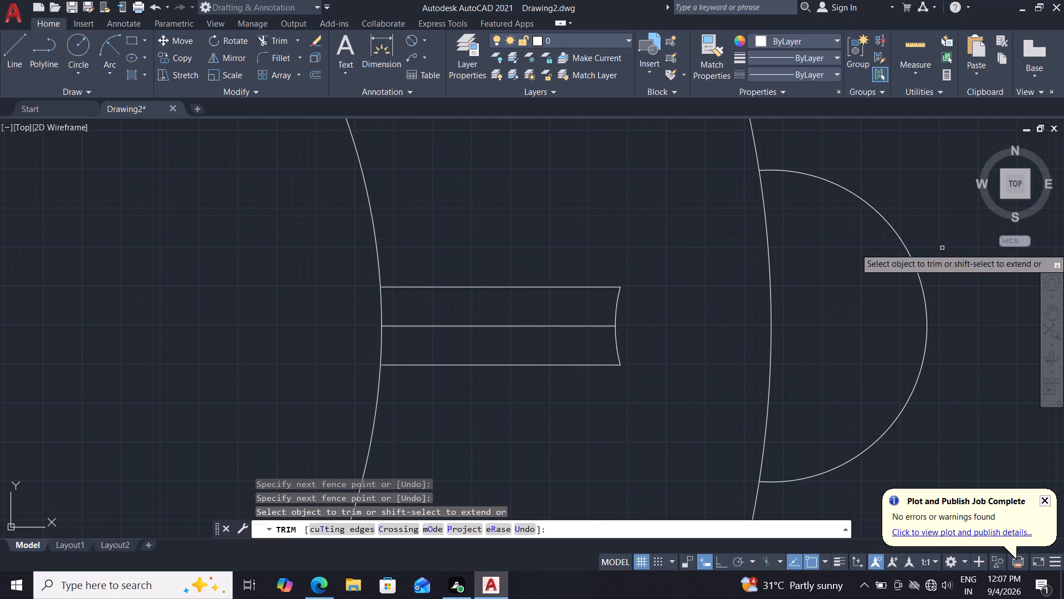
click(942, 248)
click(891, 278)
key(Escape)
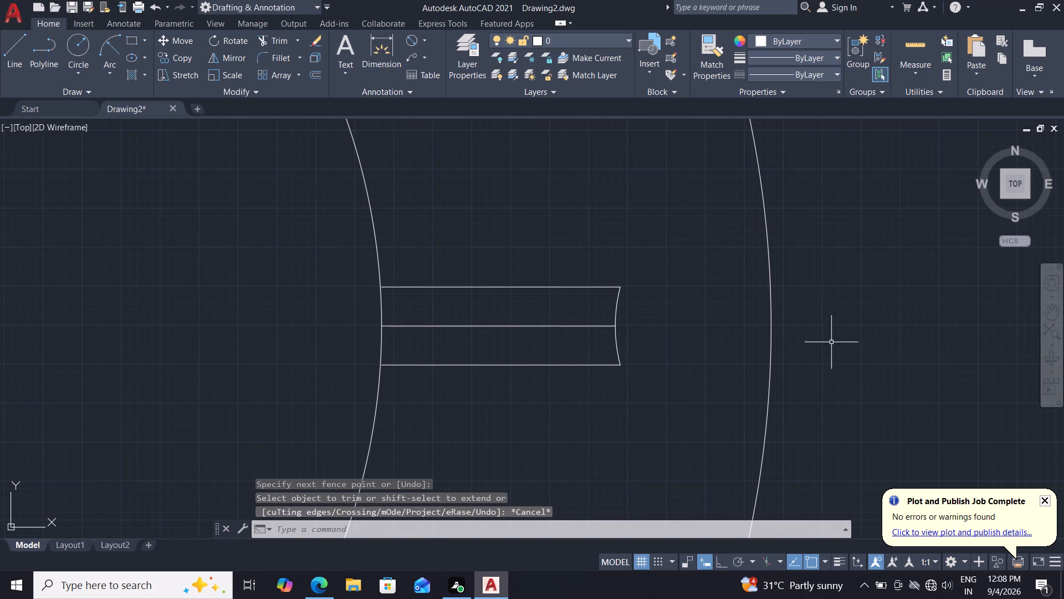
Delete the middle horizontal line between the two offset lines.
scroll(648, 380, down, 4)
scroll(615, 392, up, 1)
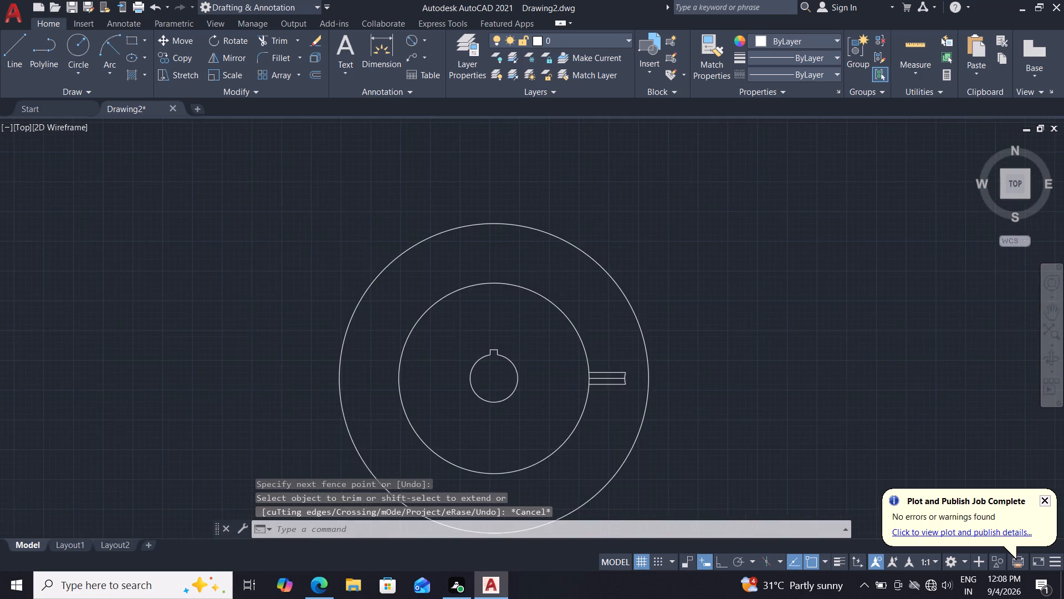
click(605, 372)
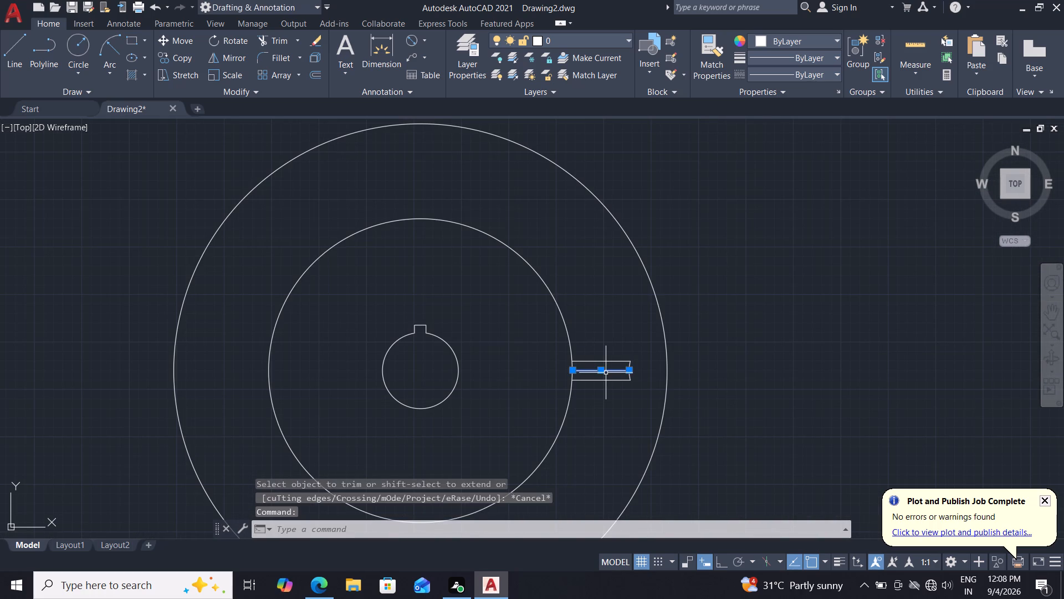
key(Delete)
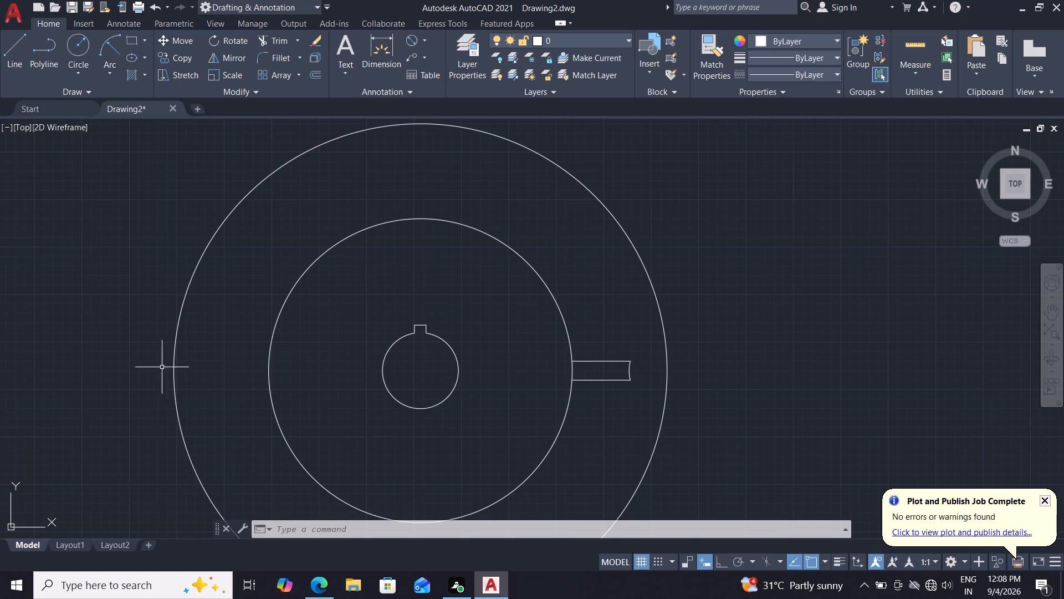
Draw a horizontal line across the 130 mm circle from its left quadrant to its right quadrant.
click(1, 56)
click(6, 37)
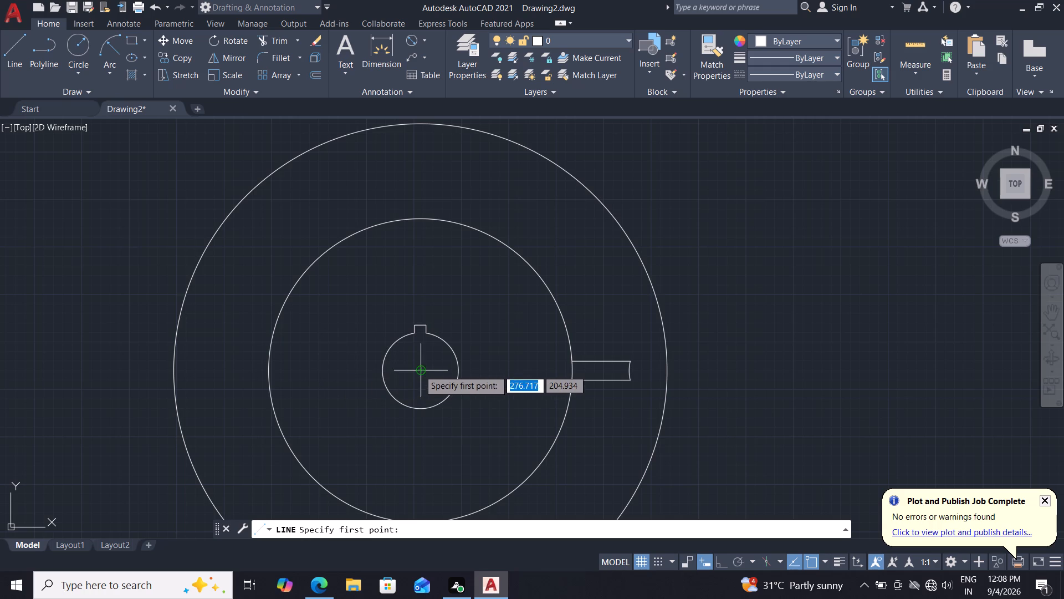
click(174, 368)
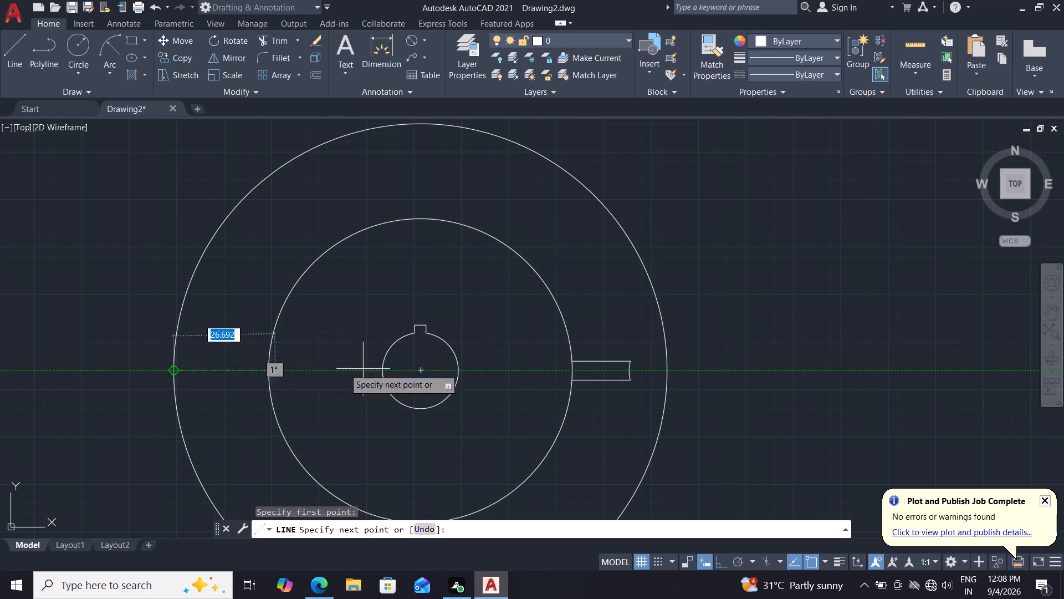
click(673, 369)
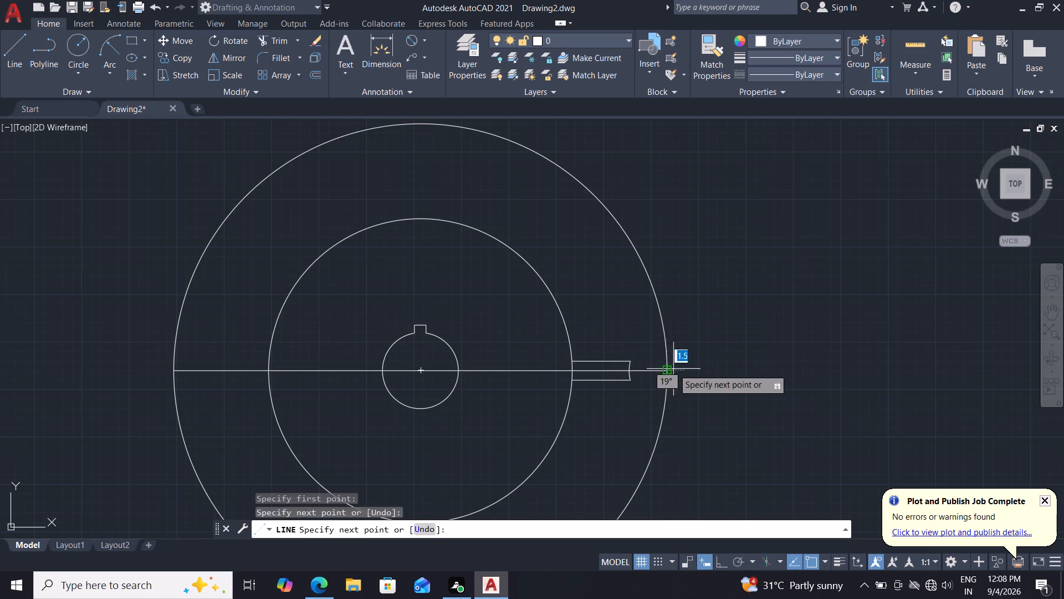
key(Escape)
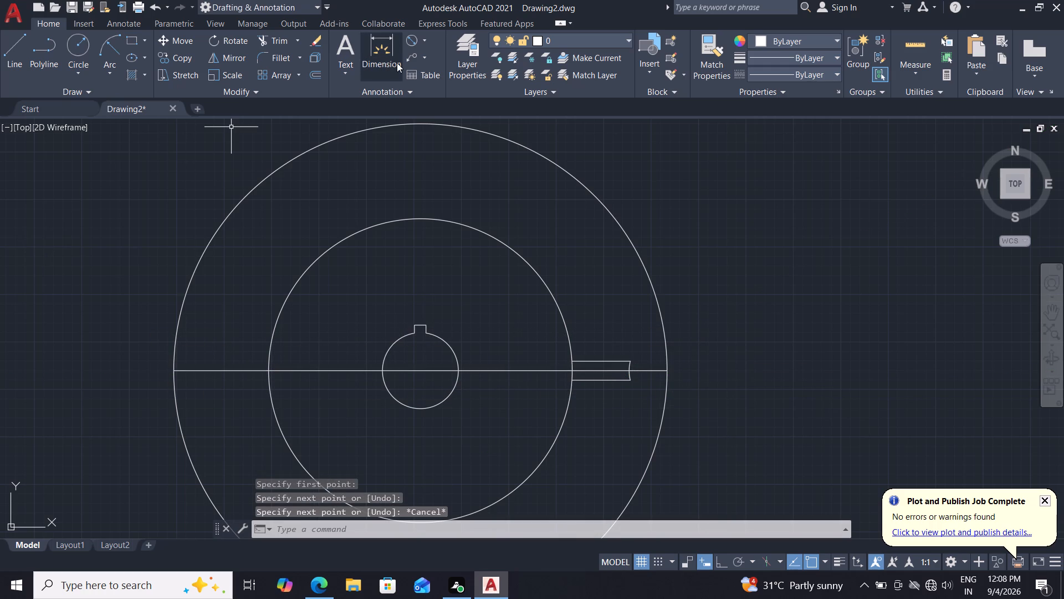
Trim off the half of the 130 mm circle above the horizontal diameter line.
click(287, 39)
drag(122, 232, 187, 234)
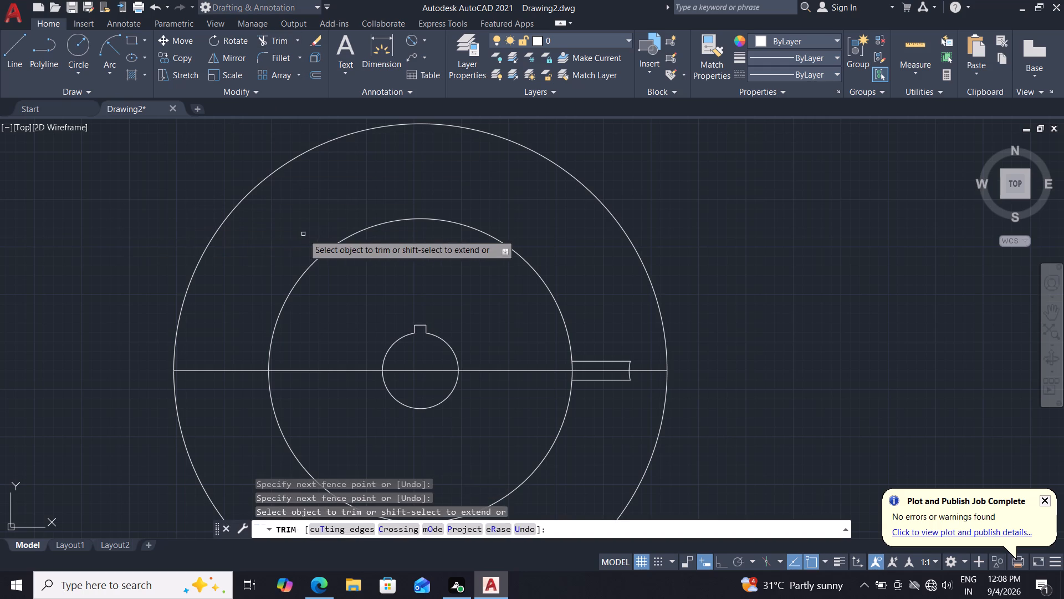
drag(257, 230, 249, 226)
click(192, 211)
key(Escape)
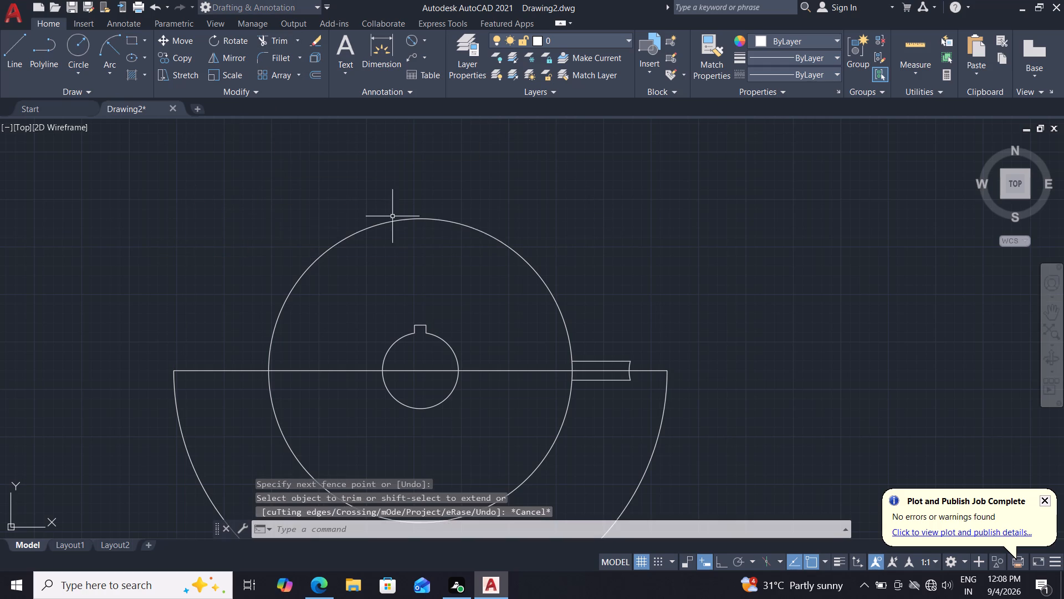
key(Escape)
key(Escape)
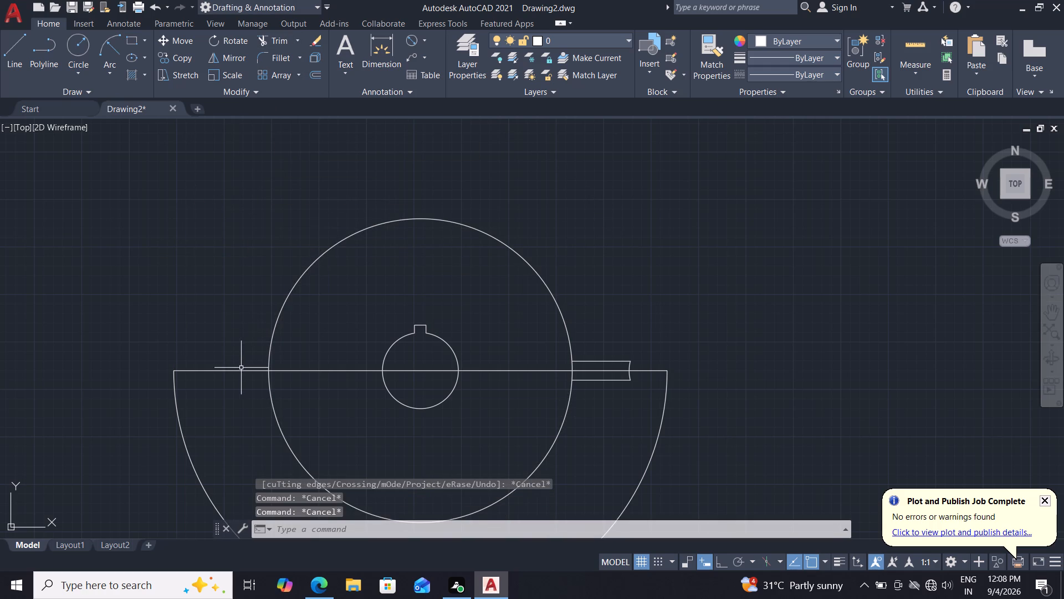
Delete the horizontal diameter line across the part.
click(238, 370)
key(Delete)
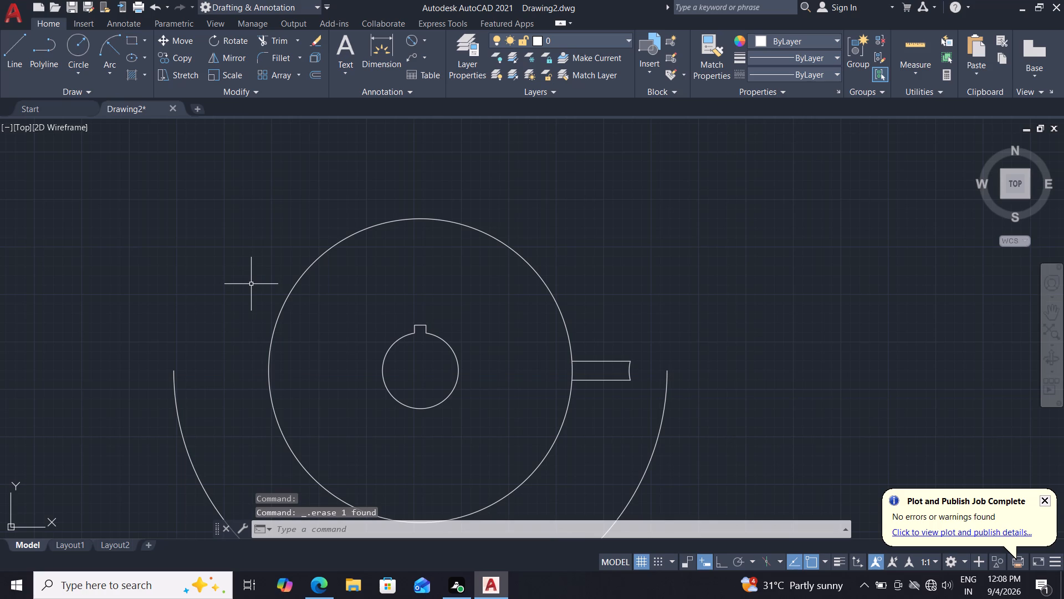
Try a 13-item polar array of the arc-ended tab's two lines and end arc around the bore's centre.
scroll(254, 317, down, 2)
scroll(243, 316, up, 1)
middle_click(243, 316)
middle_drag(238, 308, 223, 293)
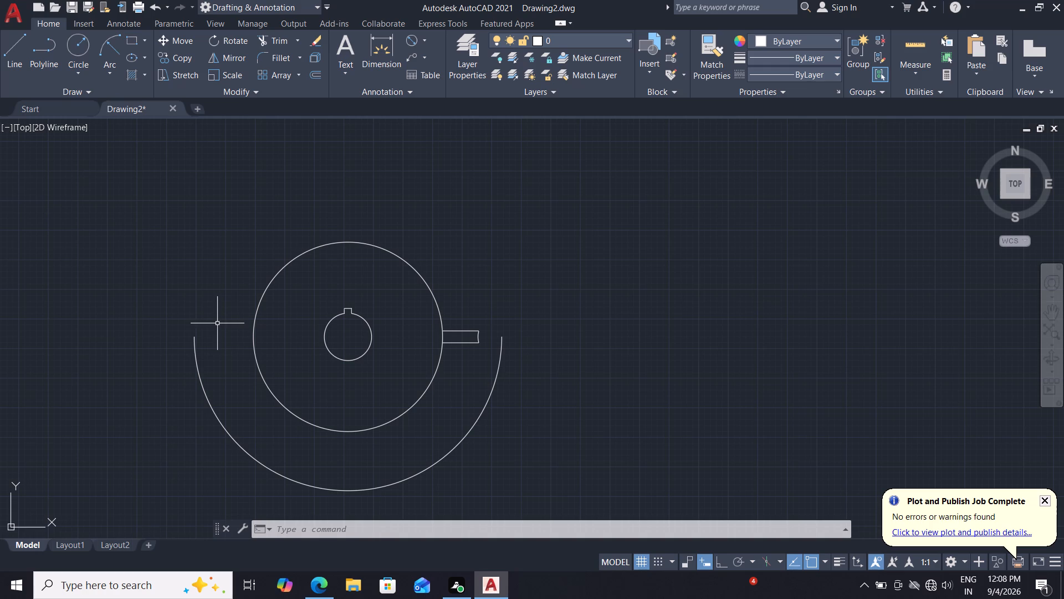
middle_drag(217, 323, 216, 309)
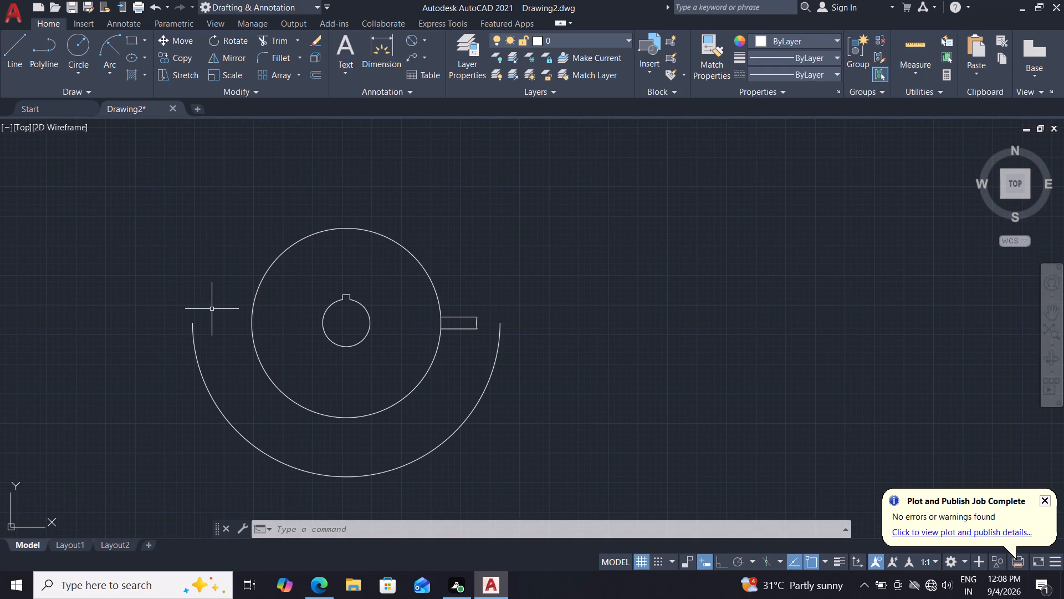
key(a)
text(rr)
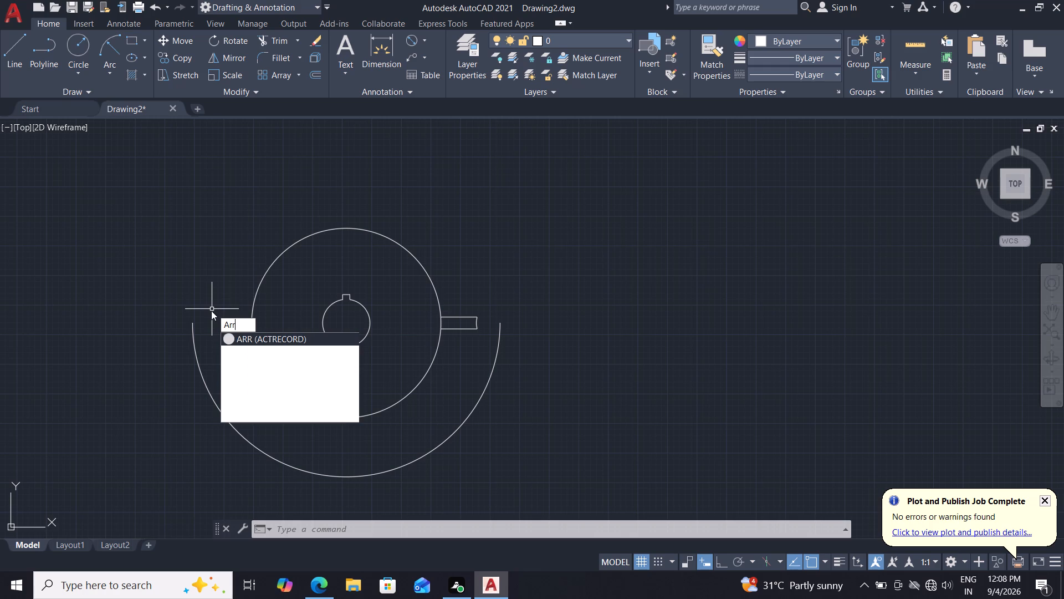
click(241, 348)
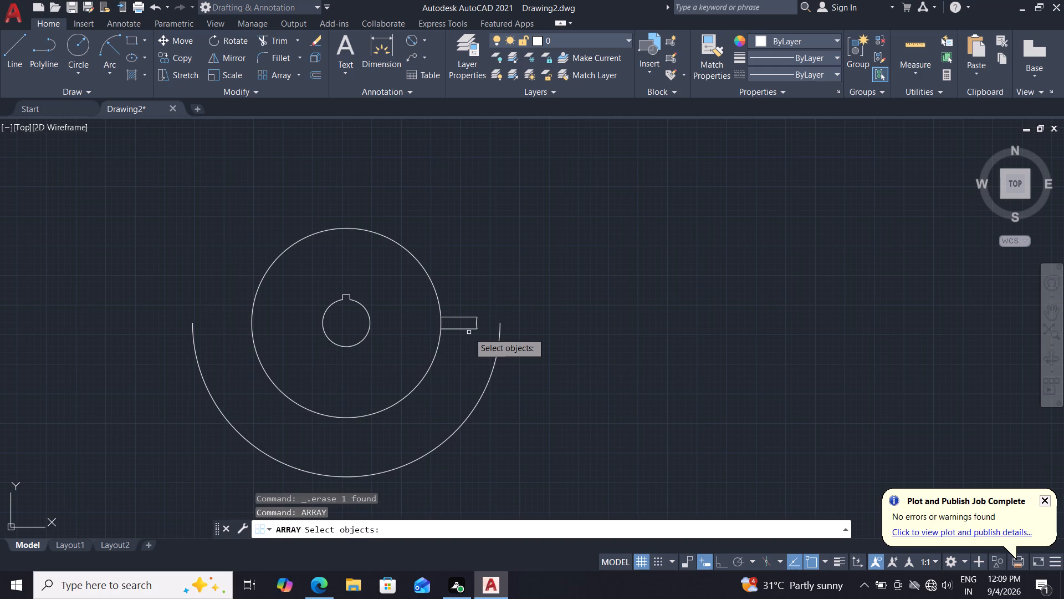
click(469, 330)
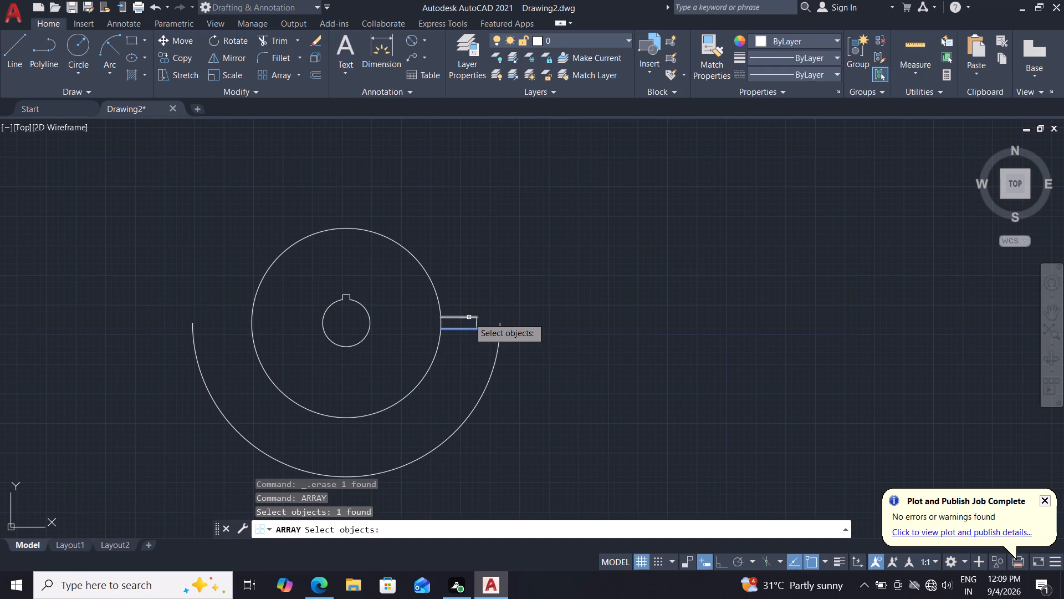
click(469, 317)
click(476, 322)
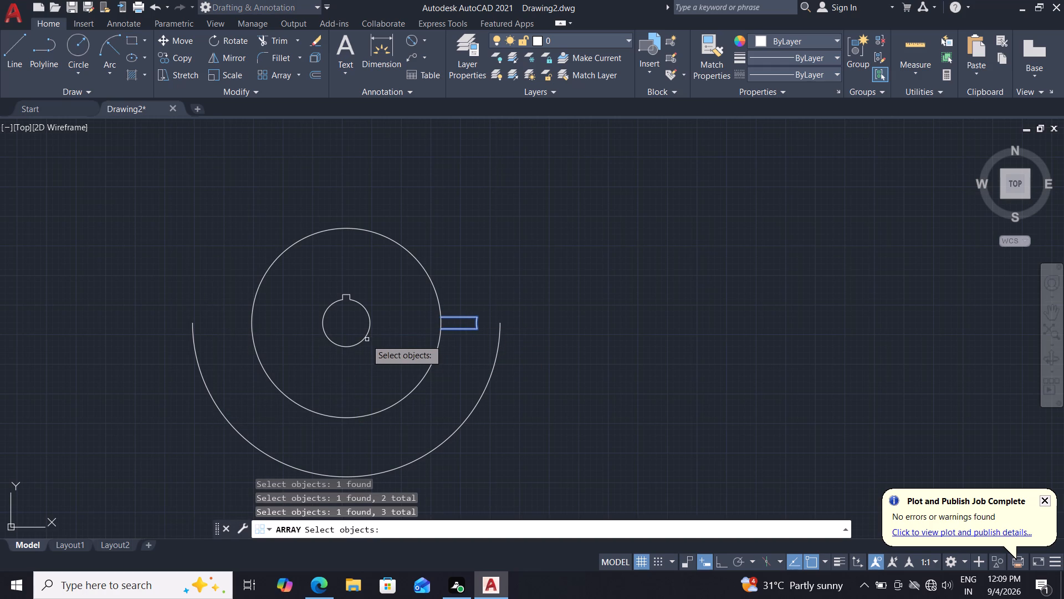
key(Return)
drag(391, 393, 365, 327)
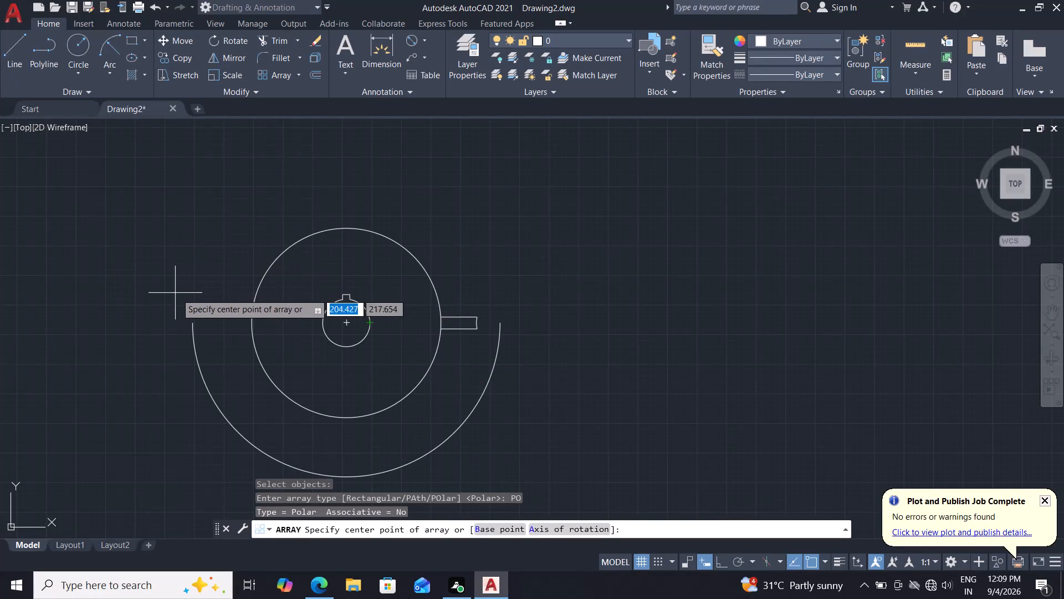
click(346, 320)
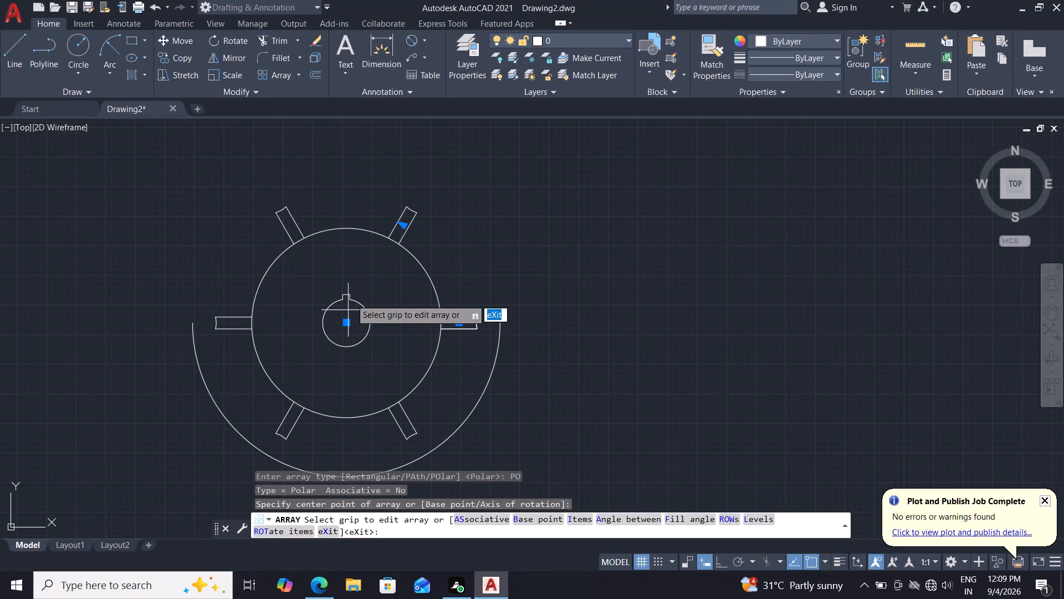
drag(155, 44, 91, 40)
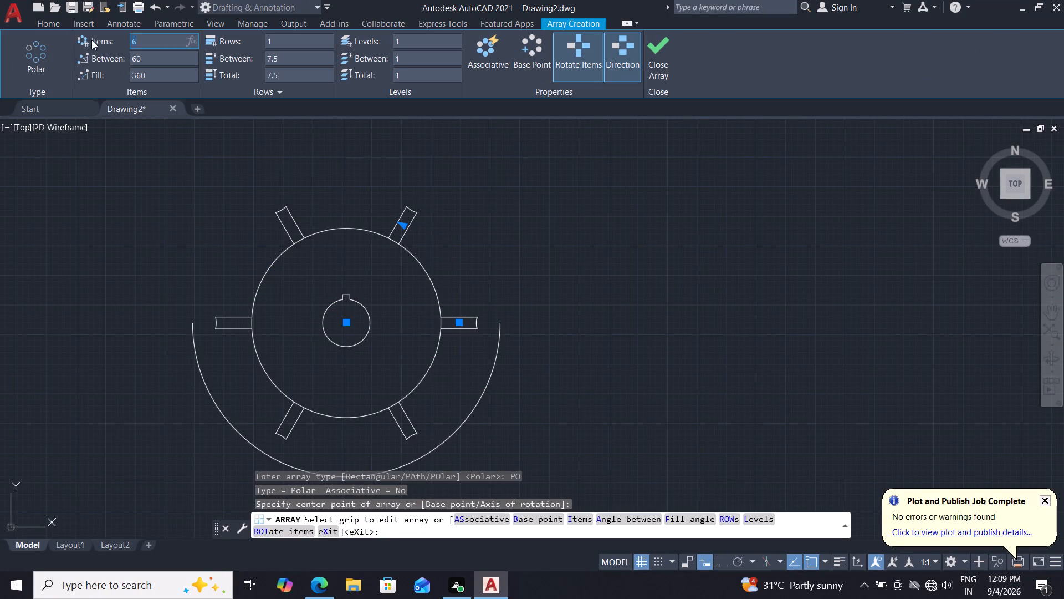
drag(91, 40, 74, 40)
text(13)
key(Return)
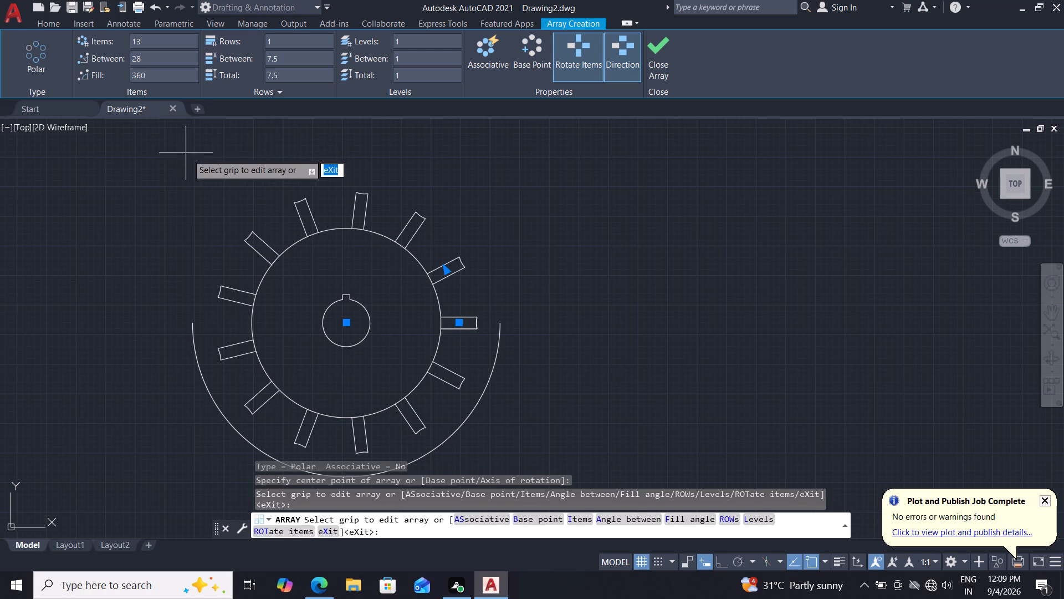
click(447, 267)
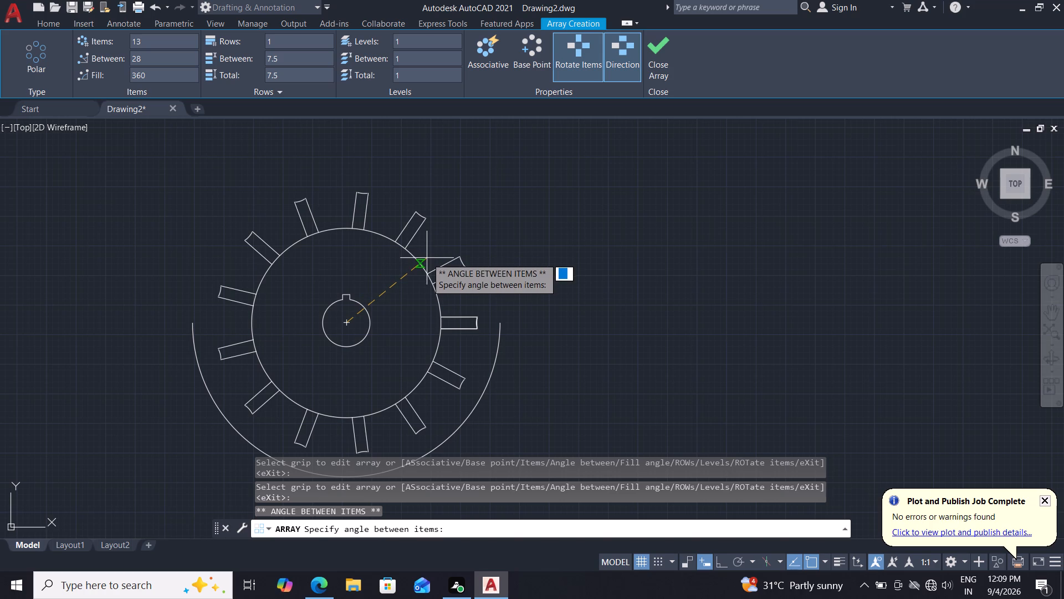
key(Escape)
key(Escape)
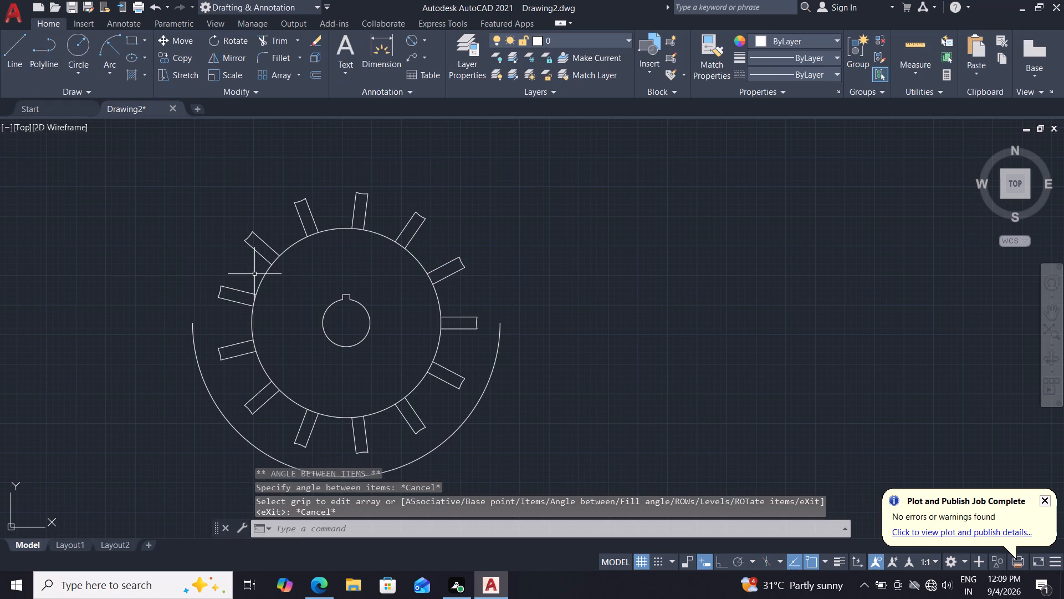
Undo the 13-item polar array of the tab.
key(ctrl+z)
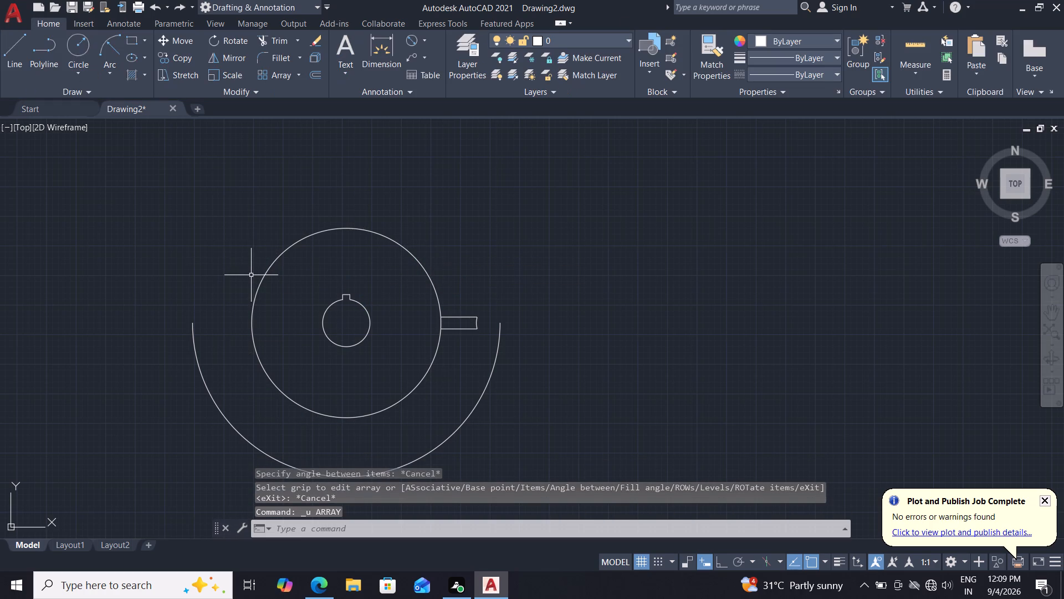
Create a polar array of the tab's two lines and end arc around the bore's centre with 26 items.
text(arr)
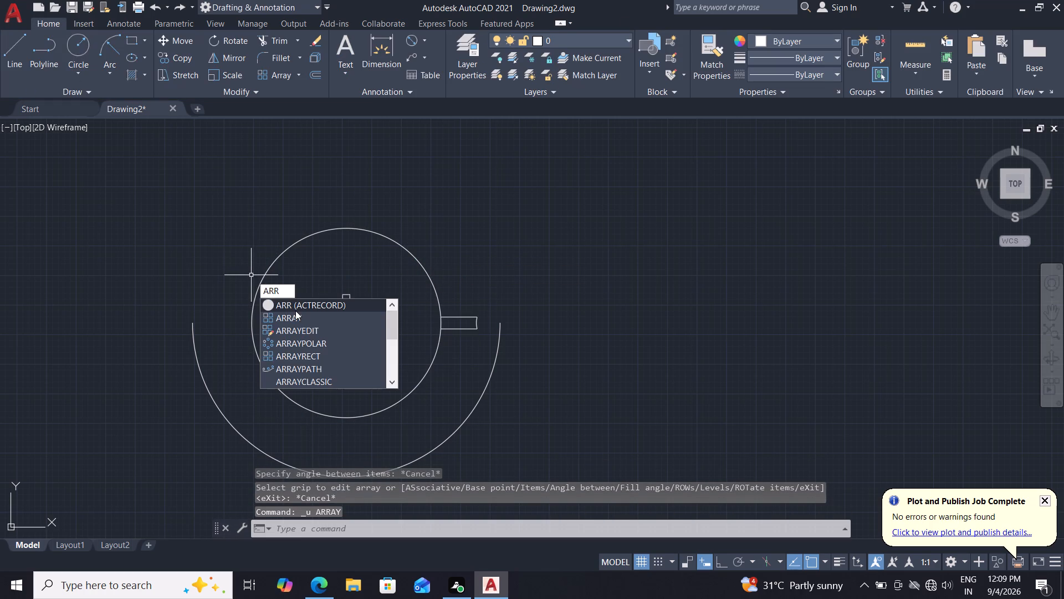
click(295, 313)
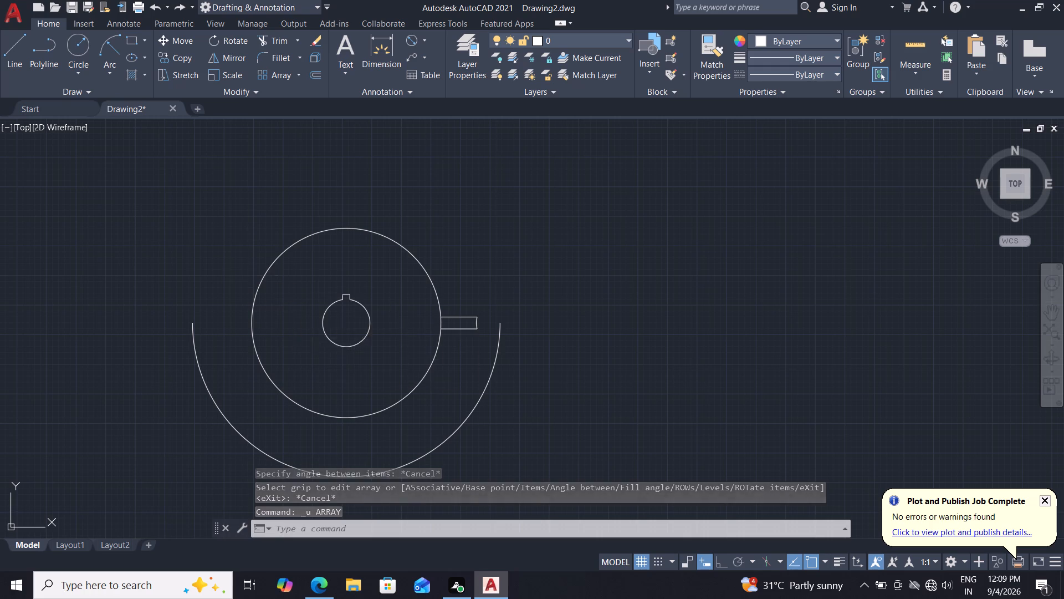
click(452, 316)
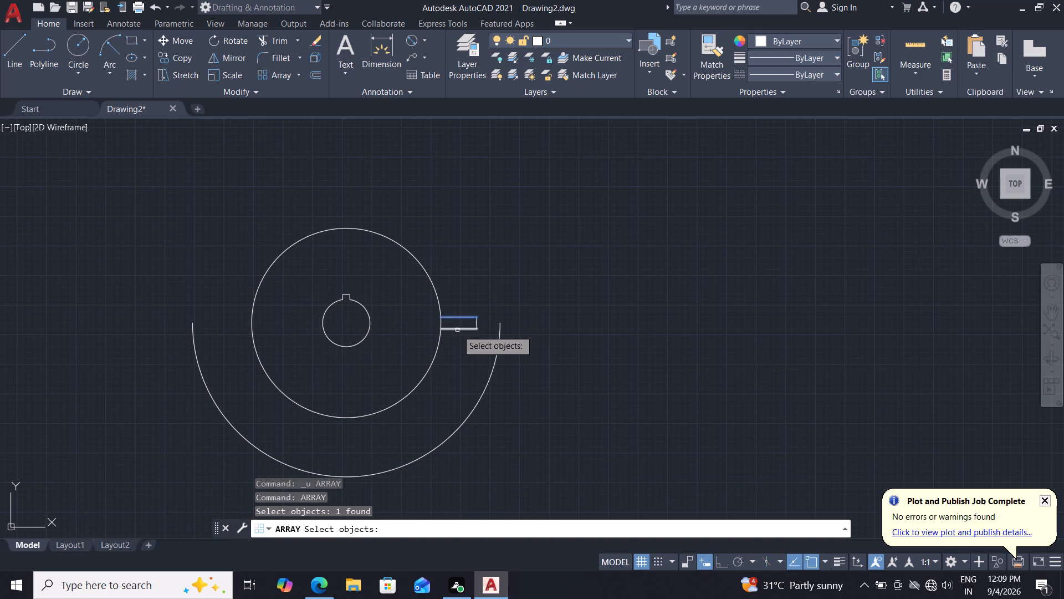
click(457, 330)
click(476, 324)
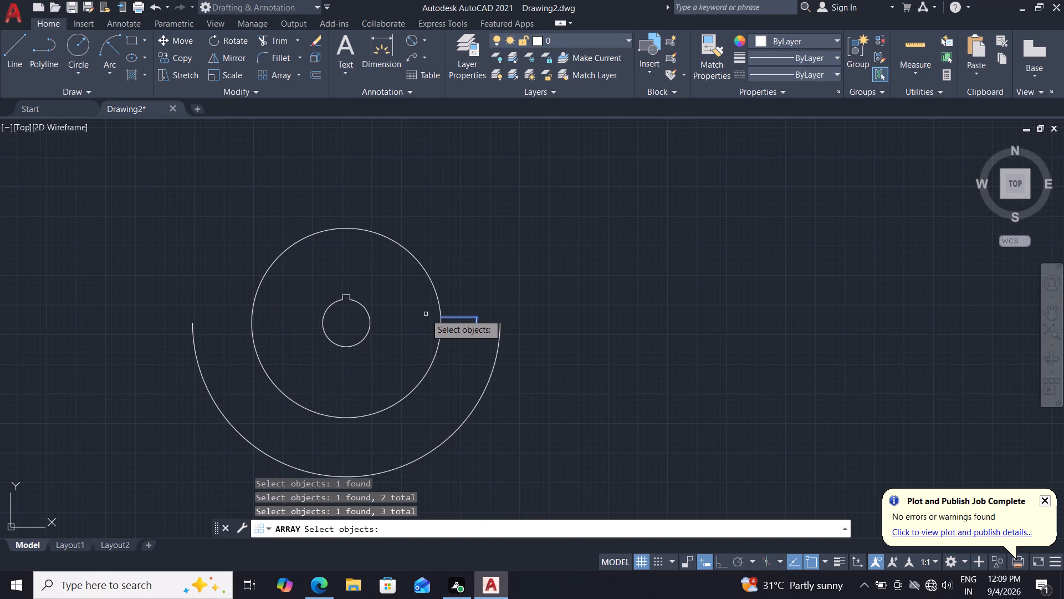
key(Return)
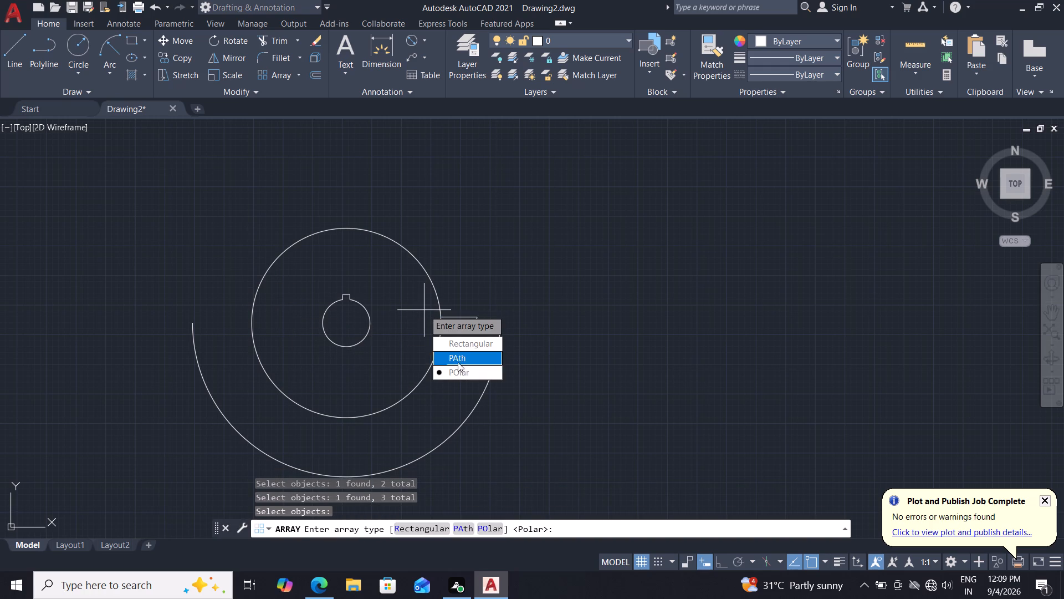
drag(461, 372, 424, 310)
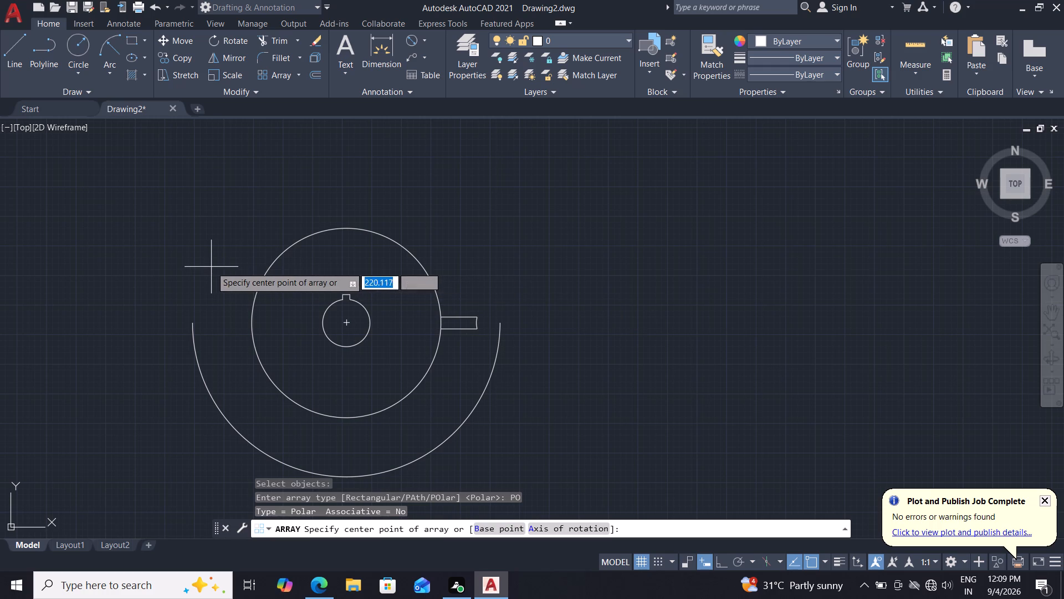
click(346, 322)
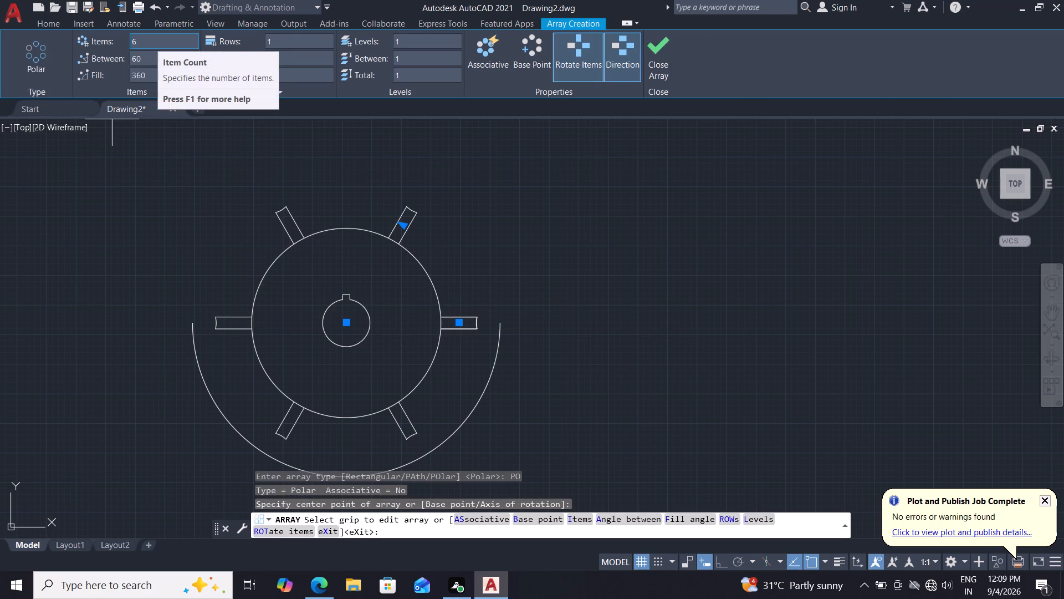
drag(157, 39, 54, 47)
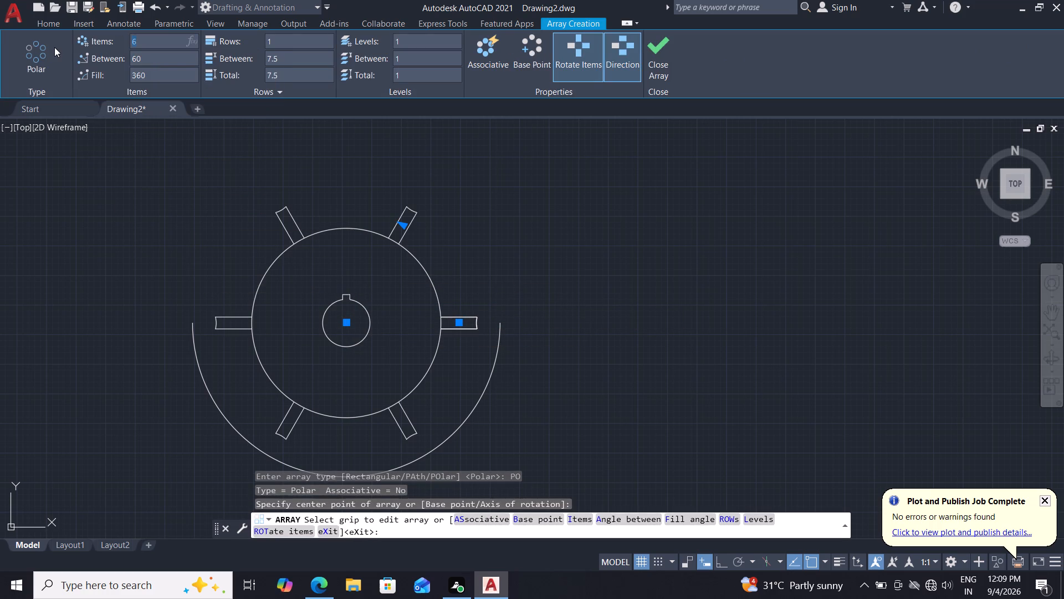
text(26)
key(Return)
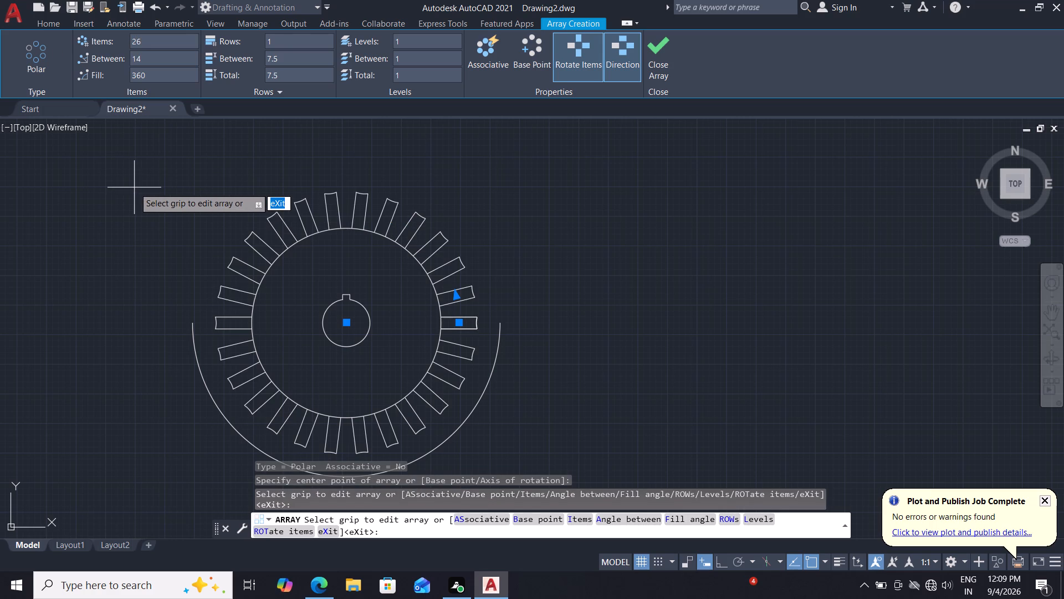
click(661, 58)
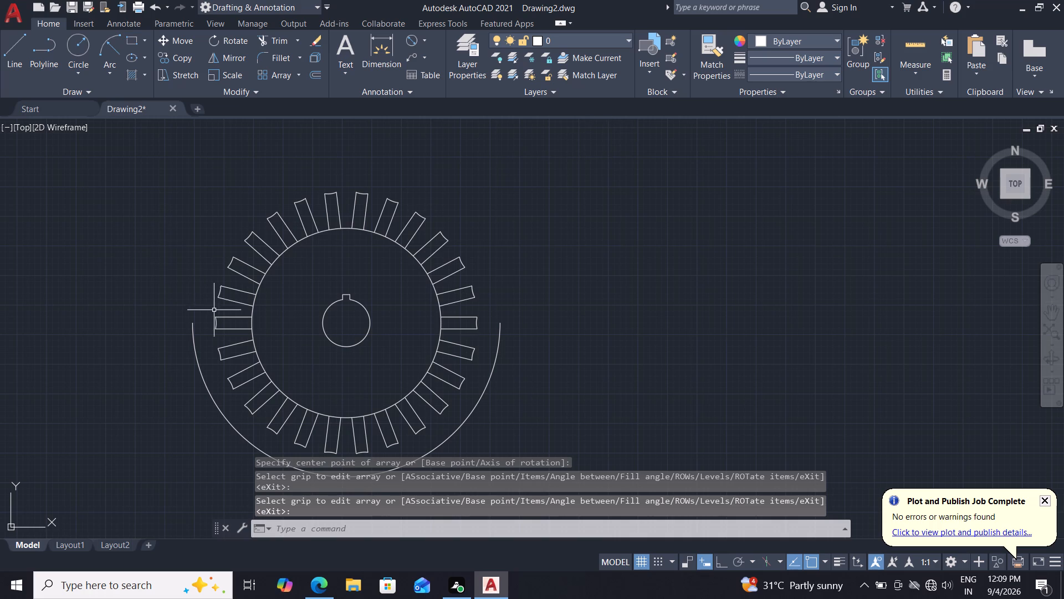
Delete the first tab above the horizontal tab on each side of the 80 mm circle.
click(237, 303)
click(243, 290)
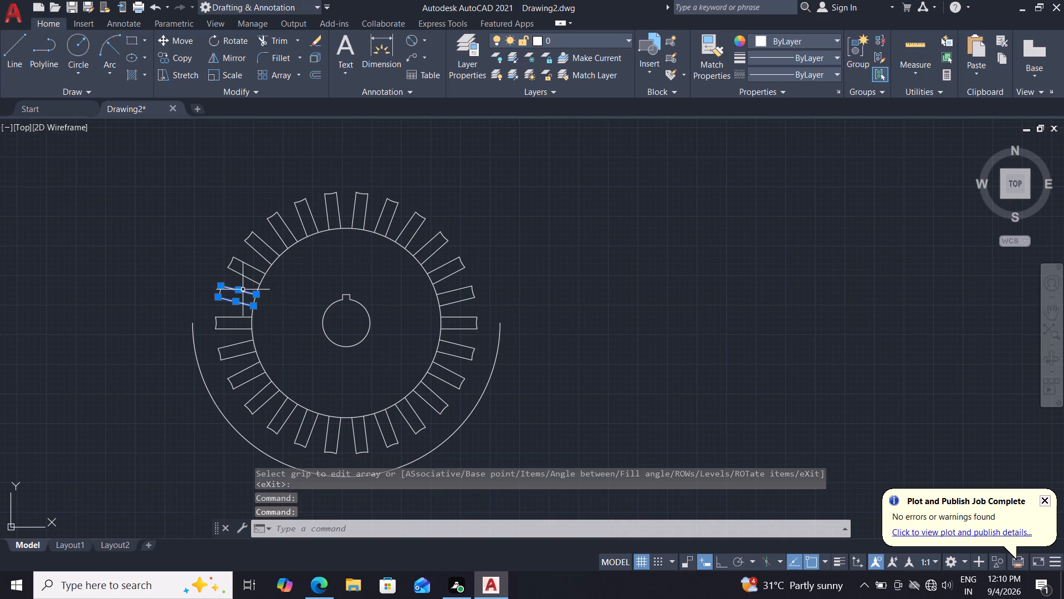
click(221, 292)
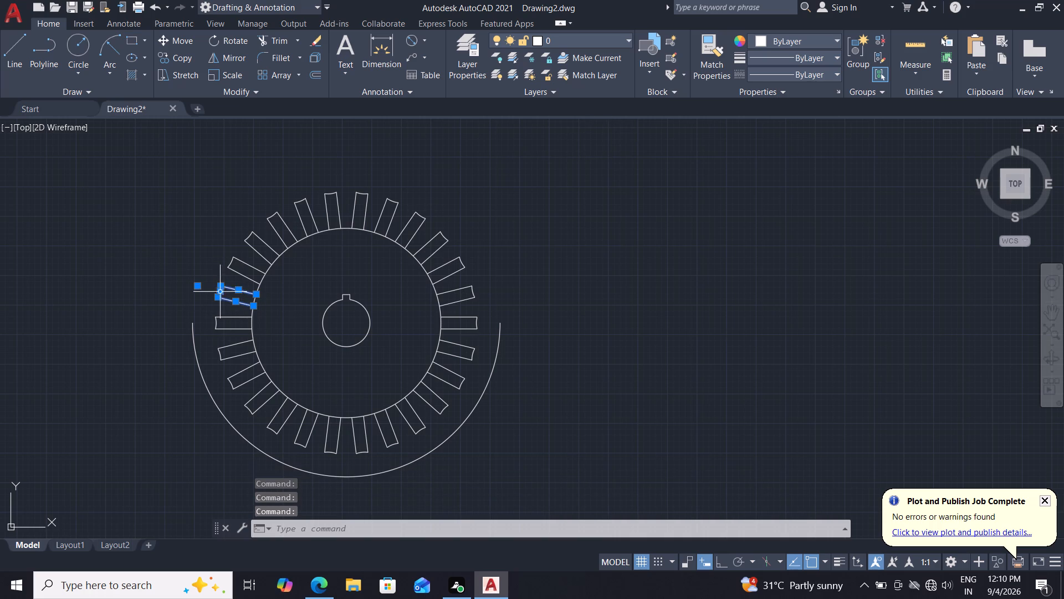
click(464, 301)
click(453, 292)
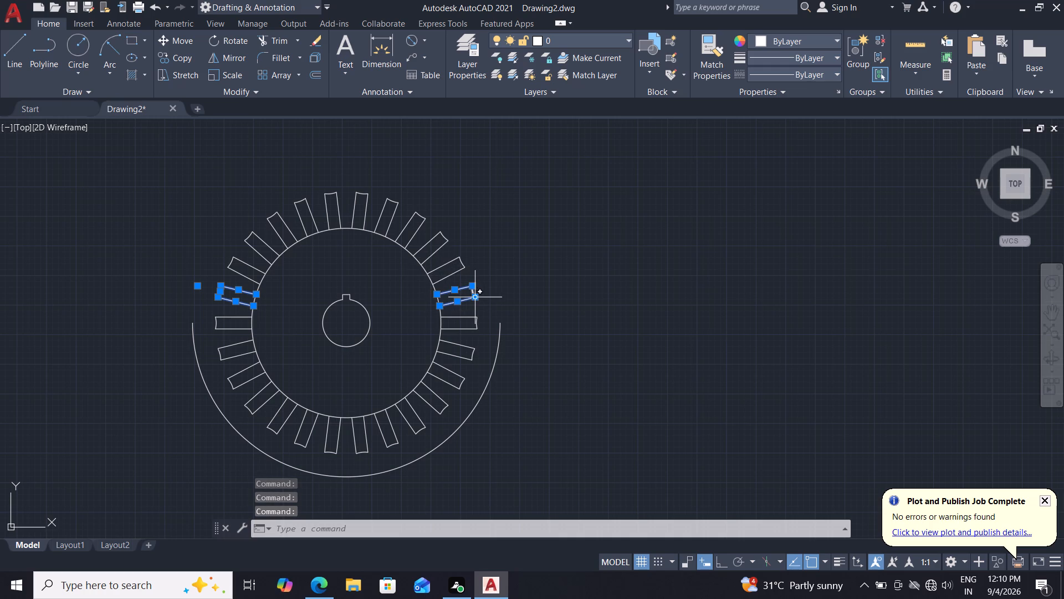
click(473, 291)
key(Delete)
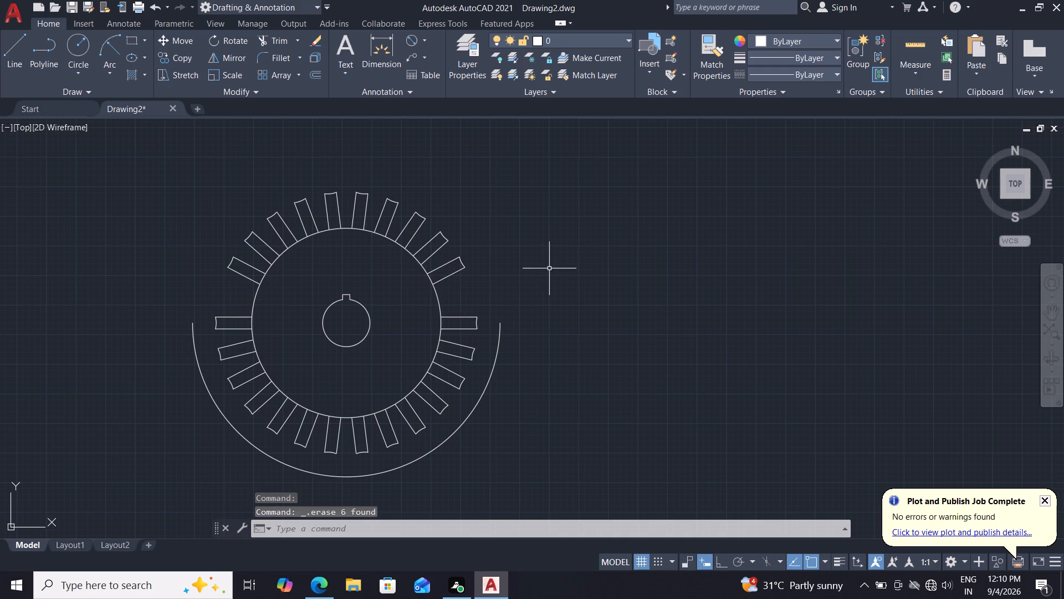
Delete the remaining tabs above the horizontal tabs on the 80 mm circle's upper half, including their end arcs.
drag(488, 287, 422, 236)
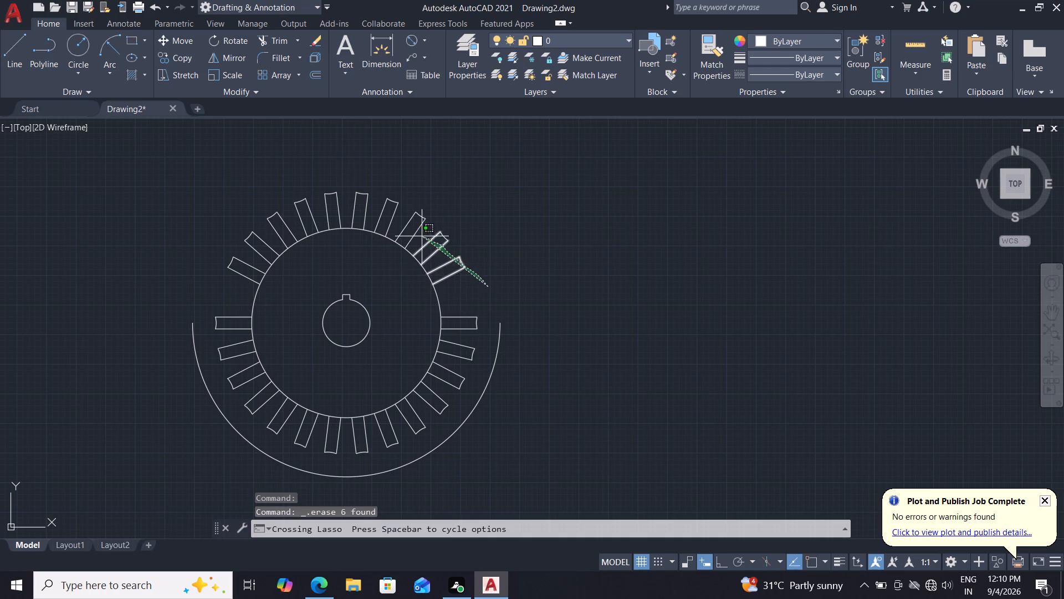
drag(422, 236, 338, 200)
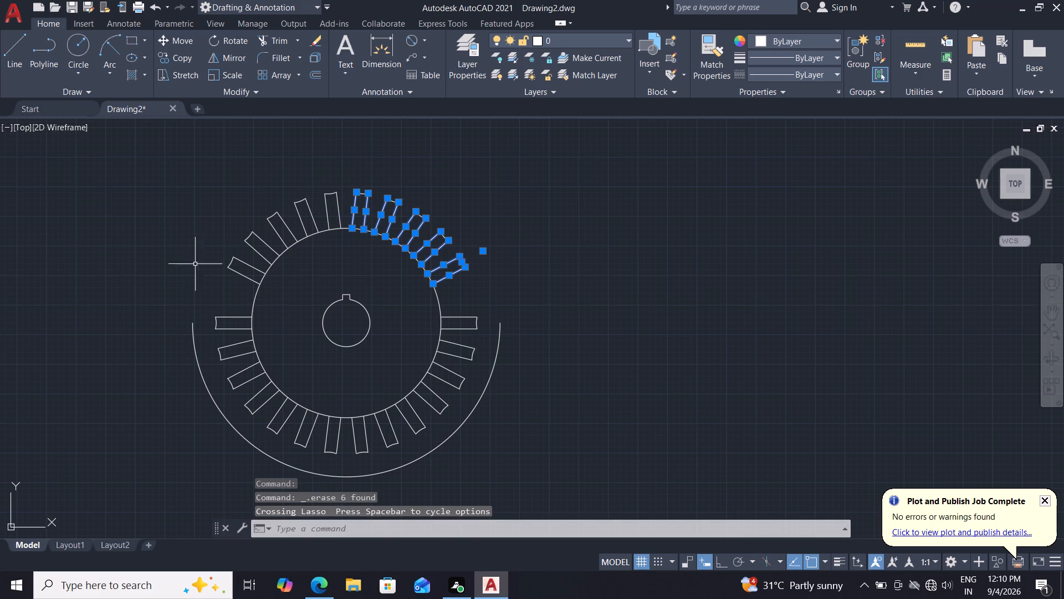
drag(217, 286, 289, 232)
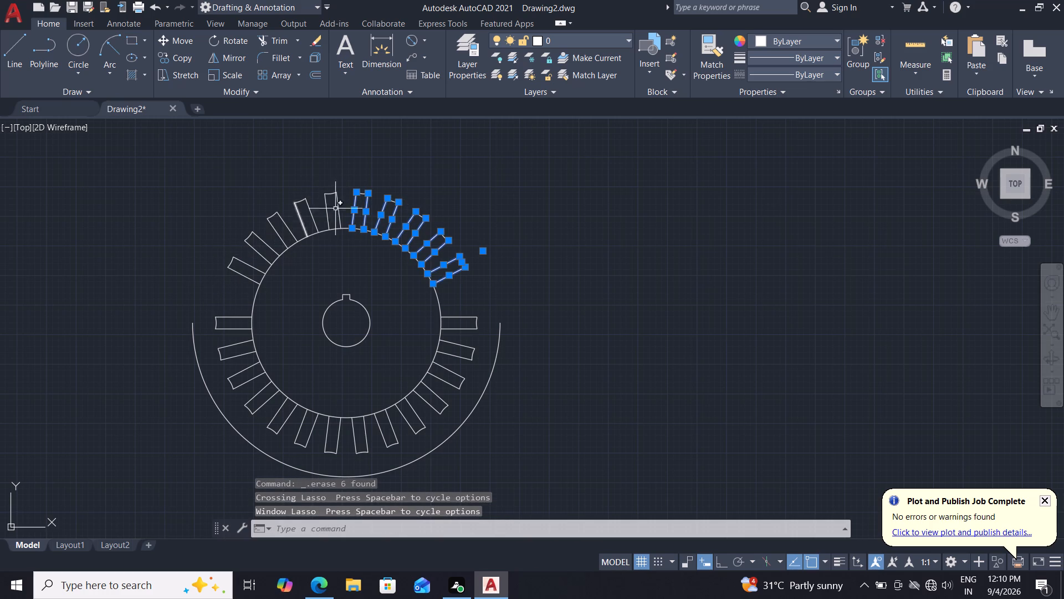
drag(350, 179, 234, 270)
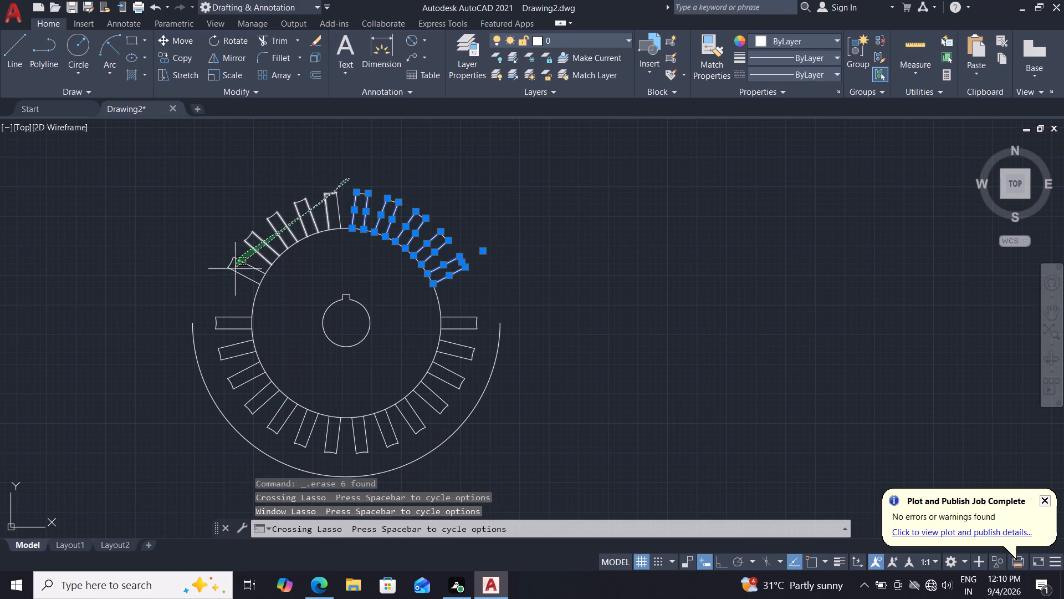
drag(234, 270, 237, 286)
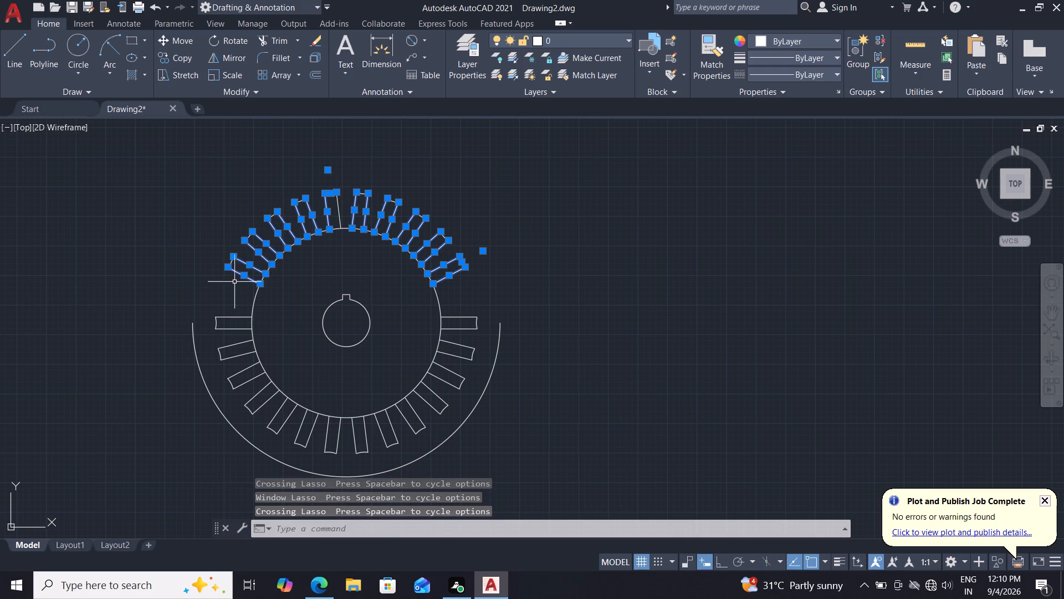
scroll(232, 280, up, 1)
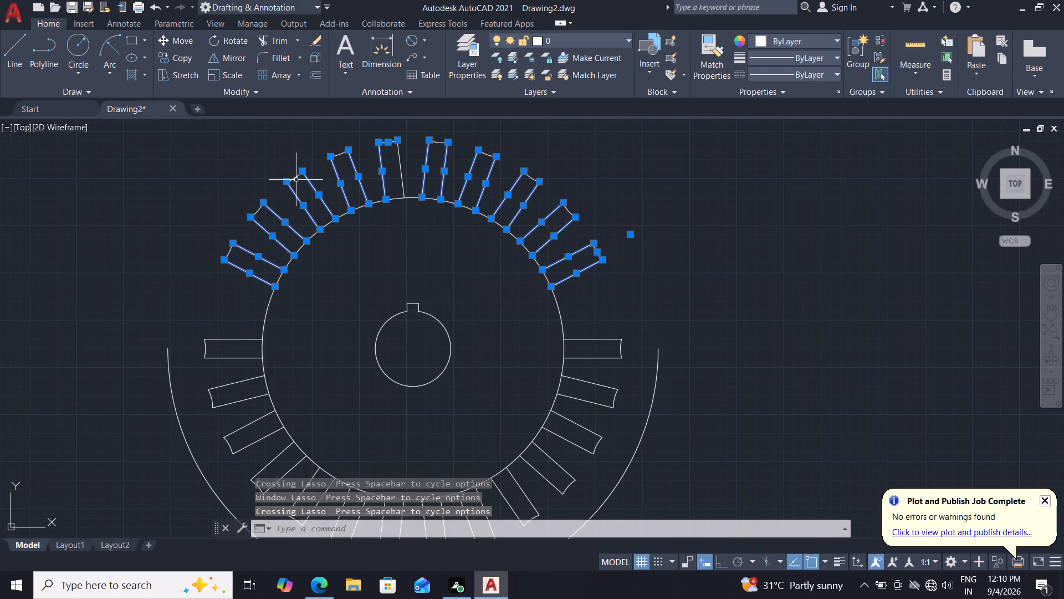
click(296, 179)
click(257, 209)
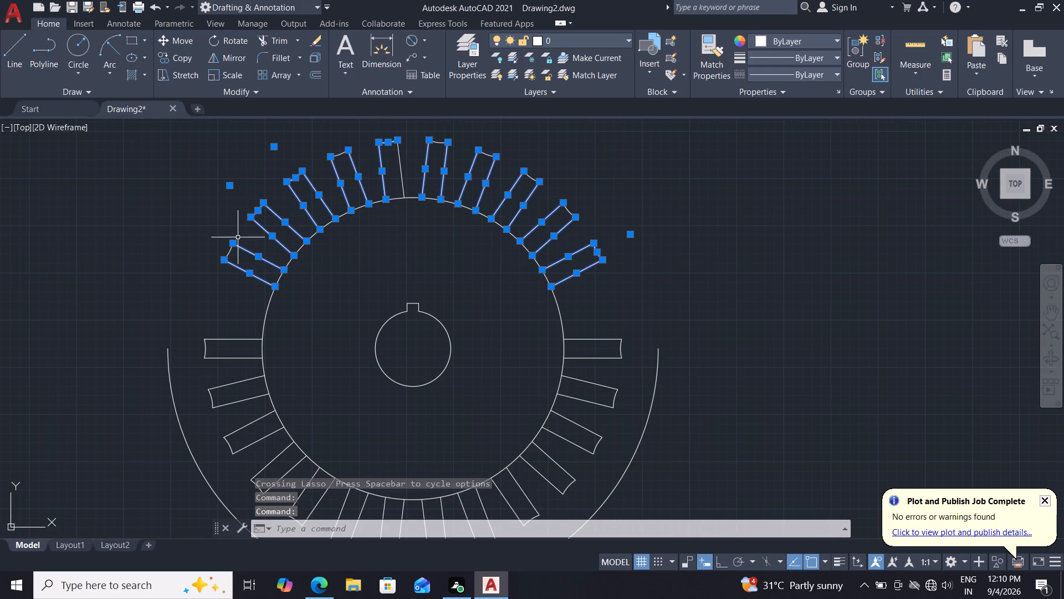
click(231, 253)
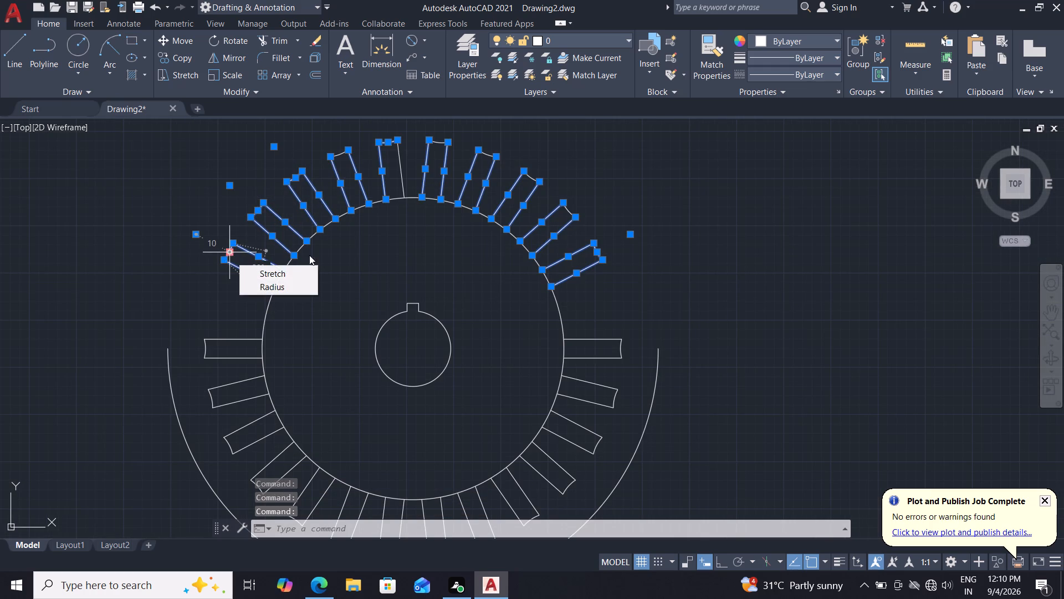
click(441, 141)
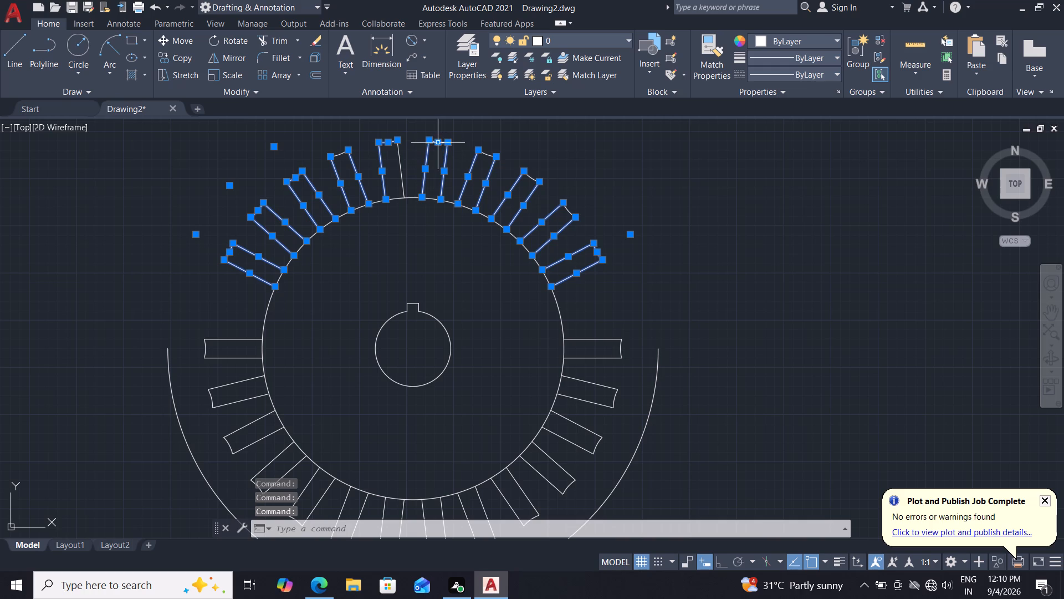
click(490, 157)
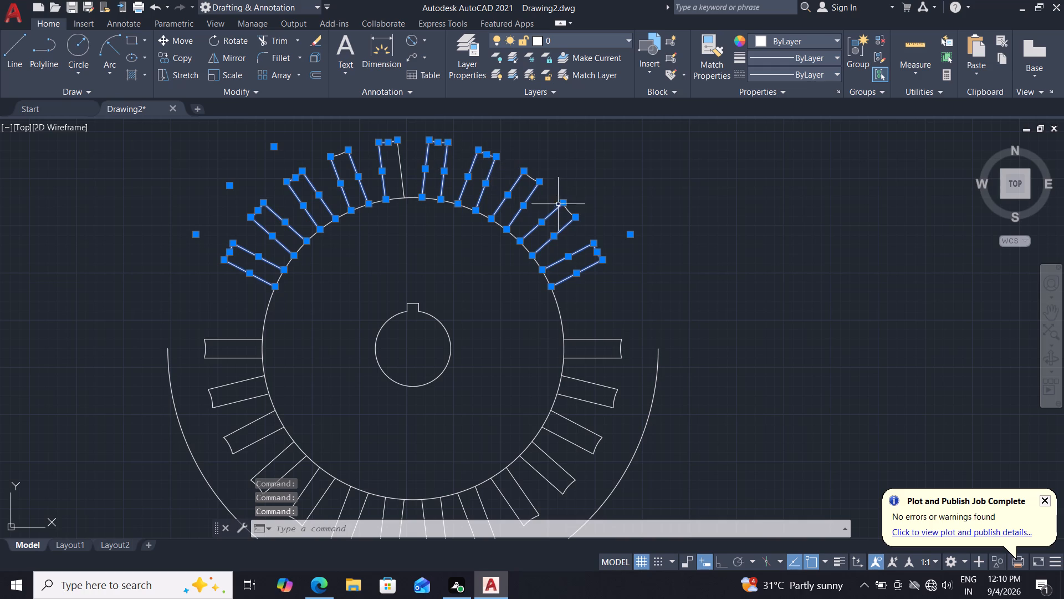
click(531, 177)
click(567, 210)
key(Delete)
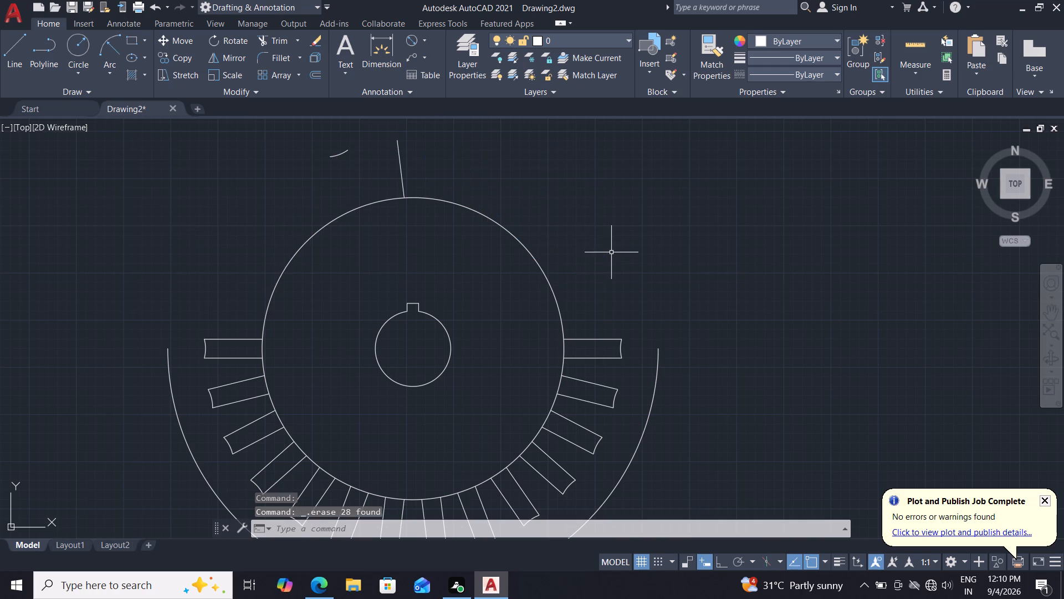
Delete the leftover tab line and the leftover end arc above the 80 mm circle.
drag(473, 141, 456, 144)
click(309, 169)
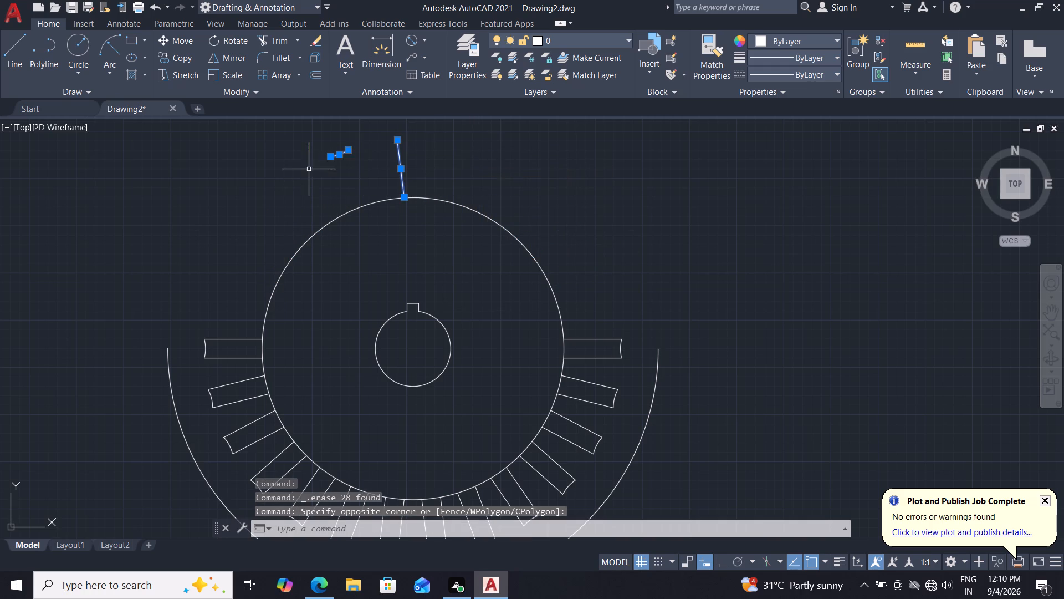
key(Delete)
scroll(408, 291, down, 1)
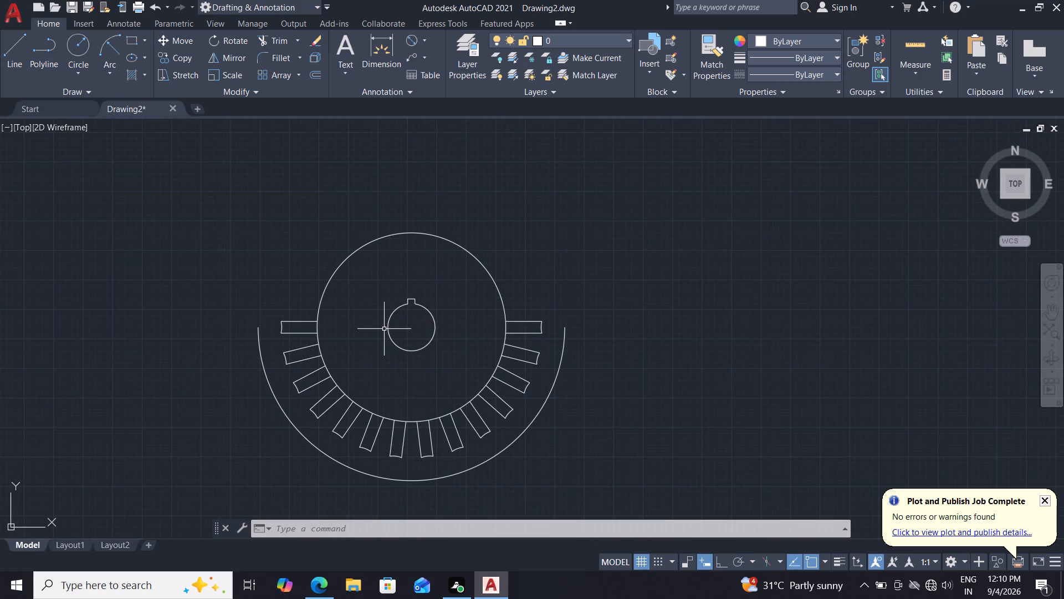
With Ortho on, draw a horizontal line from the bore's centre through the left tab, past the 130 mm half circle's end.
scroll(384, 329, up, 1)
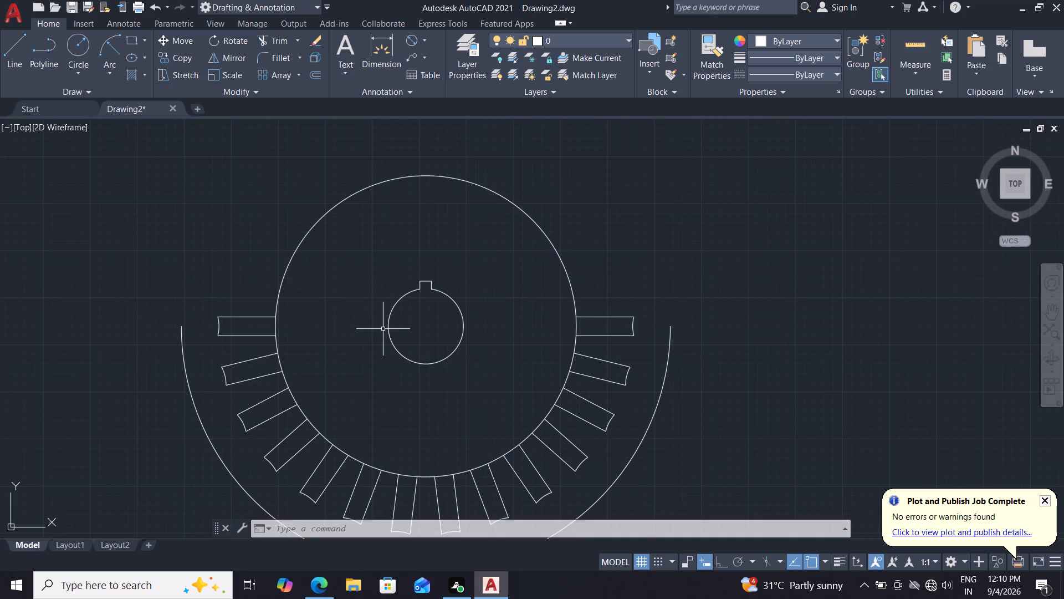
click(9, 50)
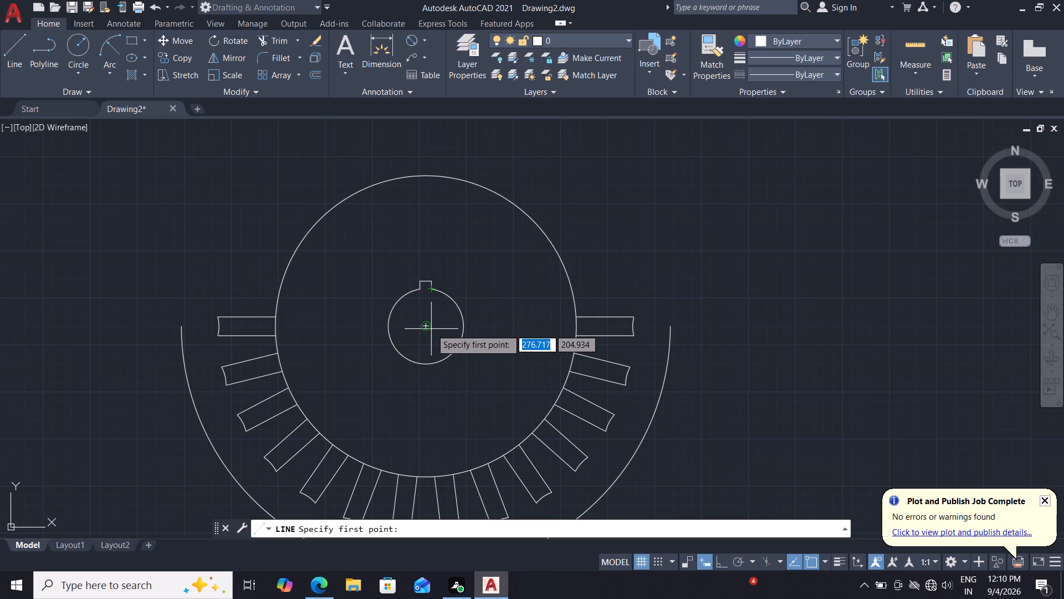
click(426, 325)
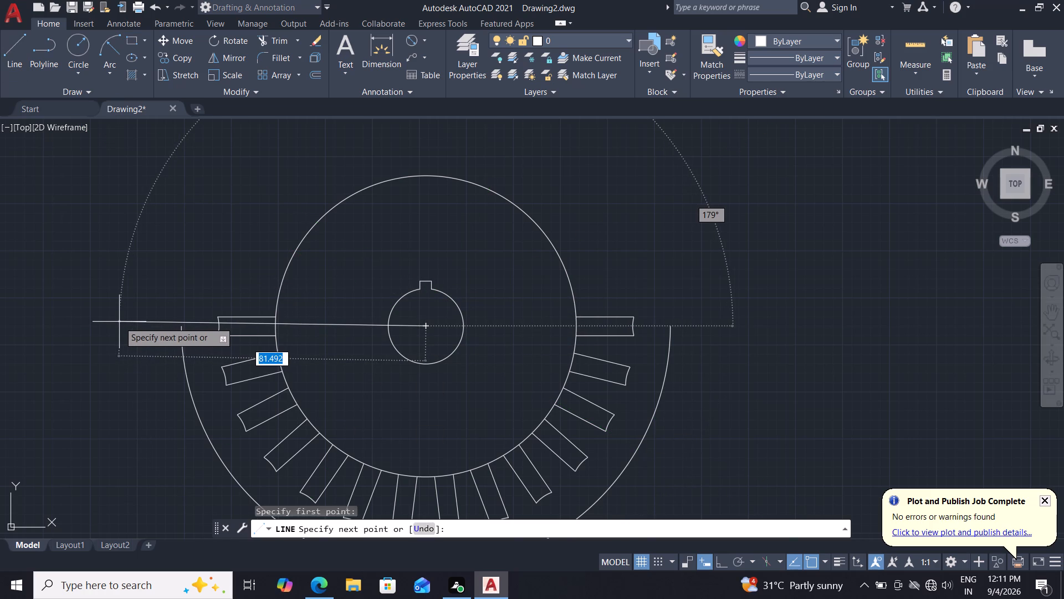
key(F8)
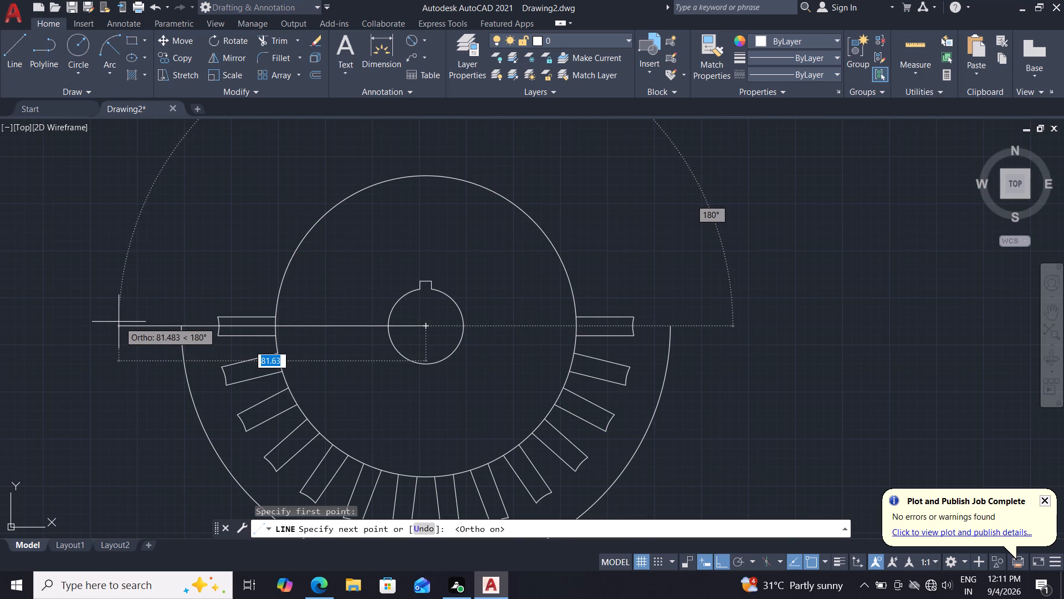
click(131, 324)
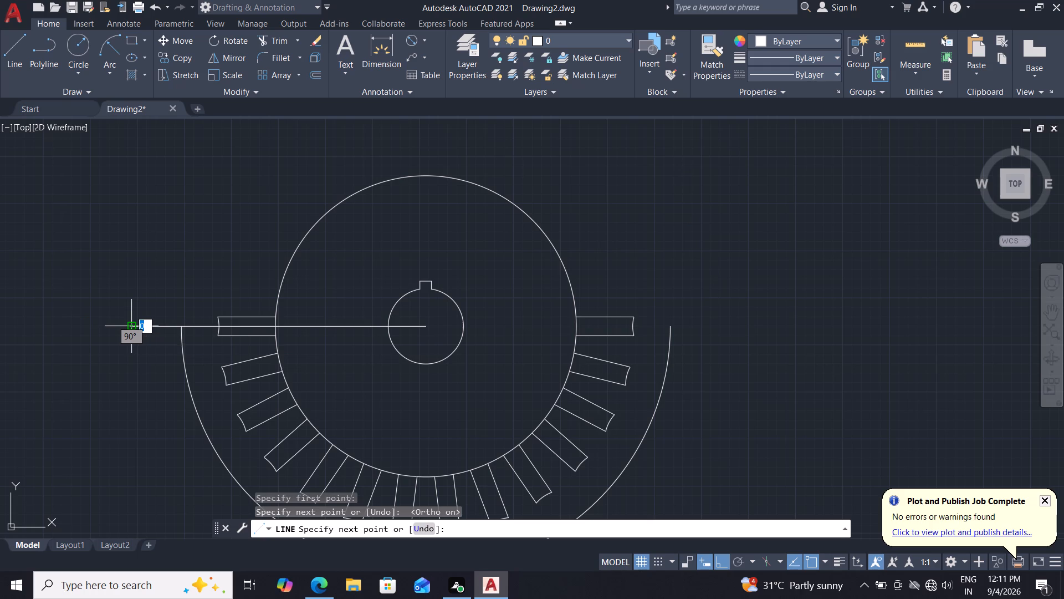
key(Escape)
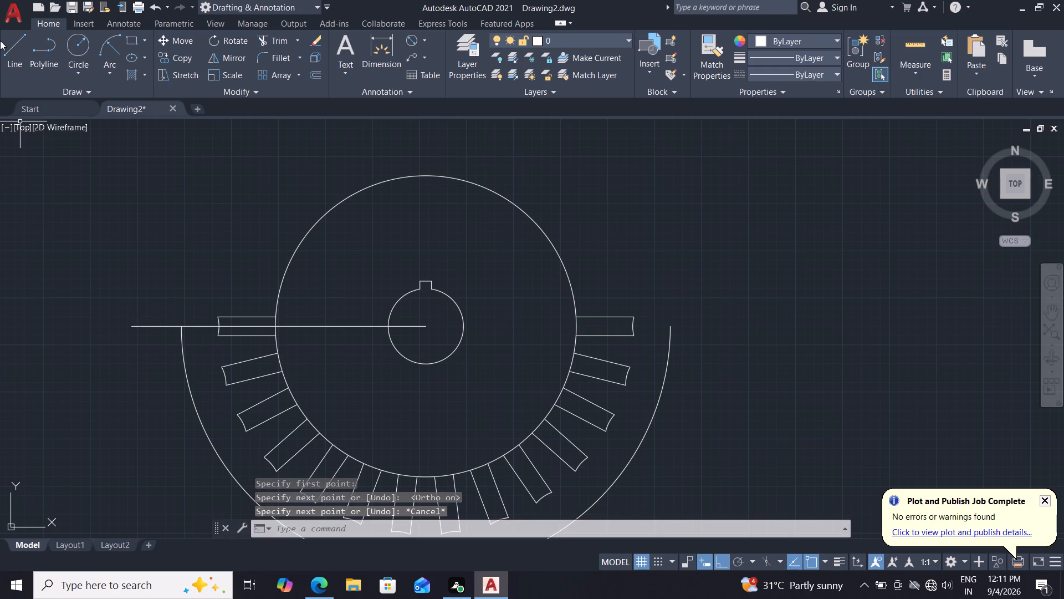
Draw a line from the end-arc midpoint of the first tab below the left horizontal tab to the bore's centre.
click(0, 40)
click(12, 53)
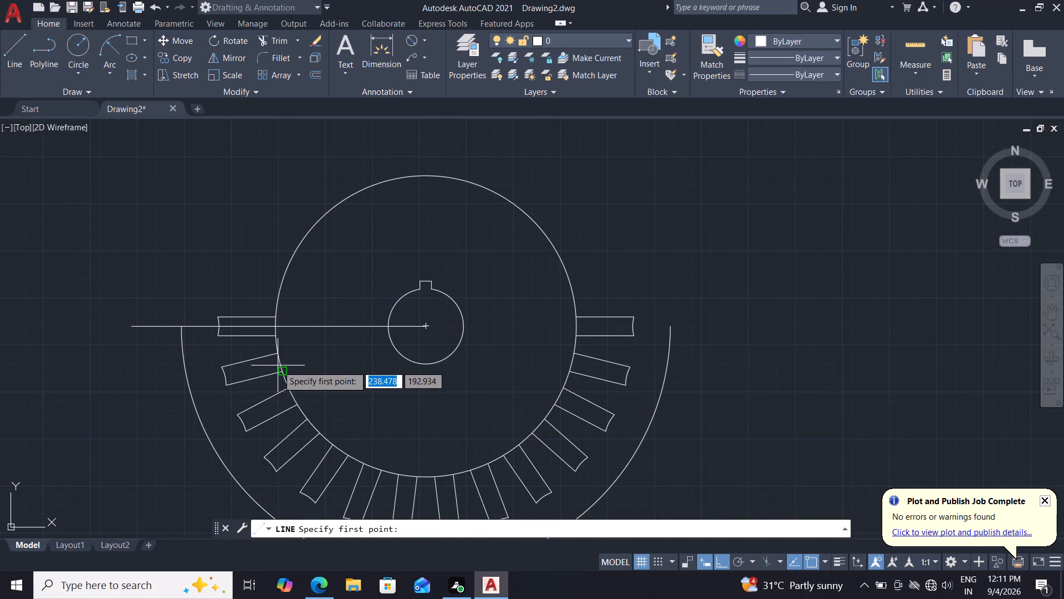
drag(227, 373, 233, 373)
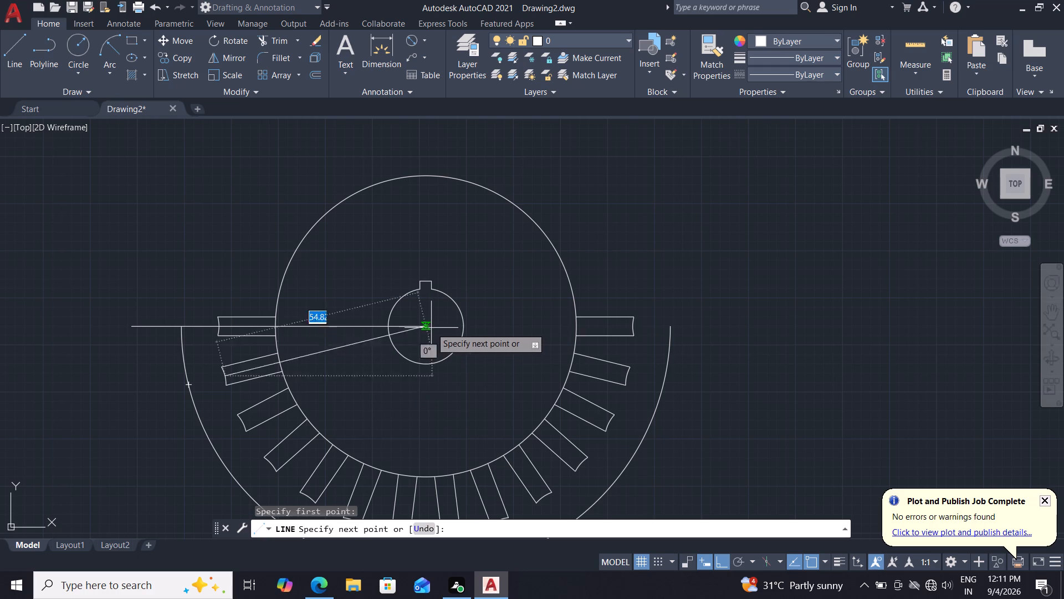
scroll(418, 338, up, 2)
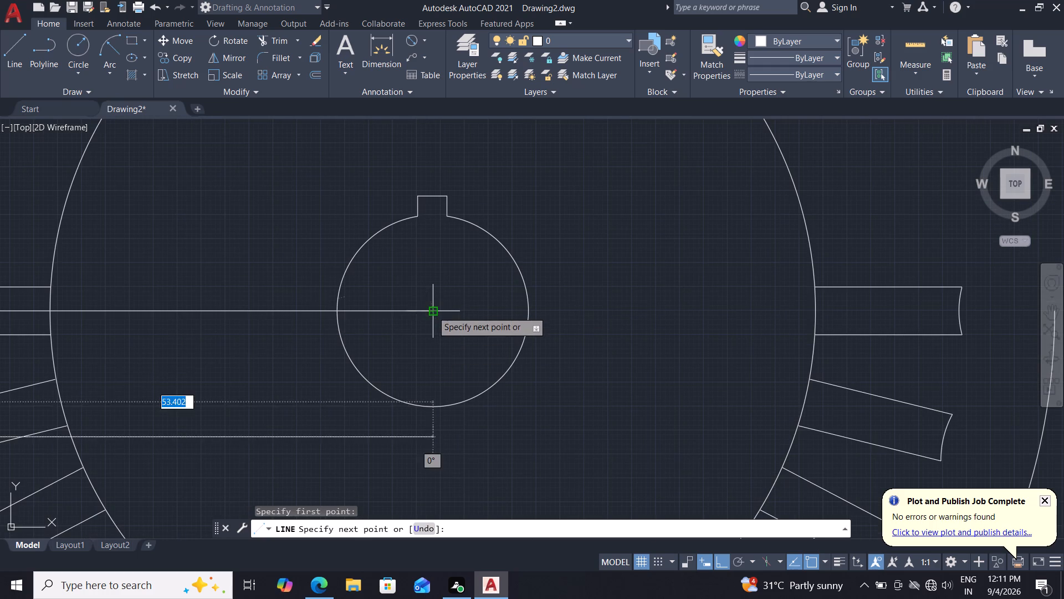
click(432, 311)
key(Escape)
Check the angle between the horizontal line and the line through the next tab using an angular dimension preview.
scroll(189, 392, down, 2)
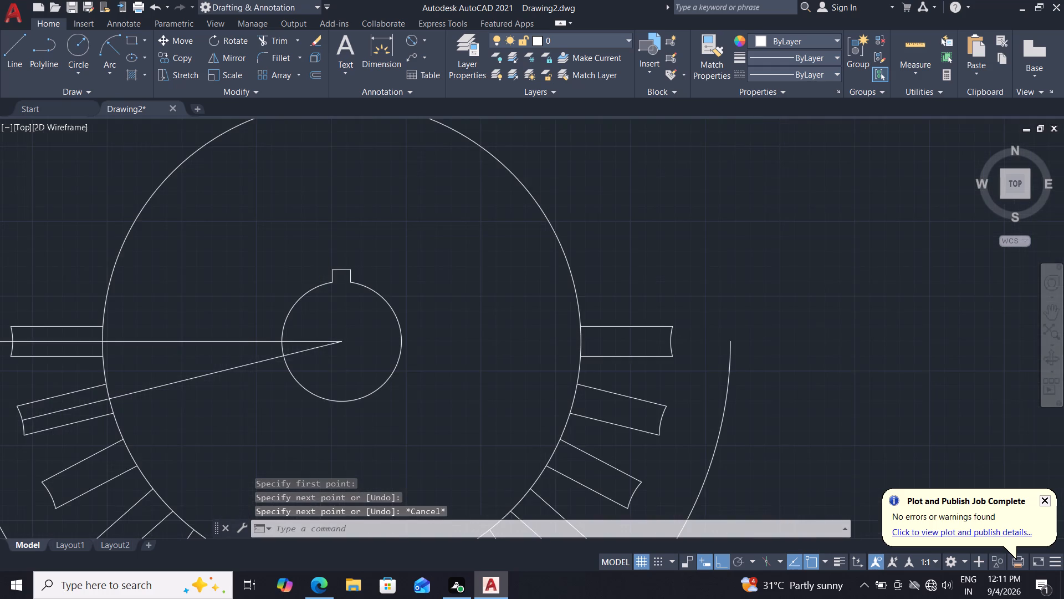
middle_drag(194, 396, 242, 391)
scroll(242, 391, up, 1)
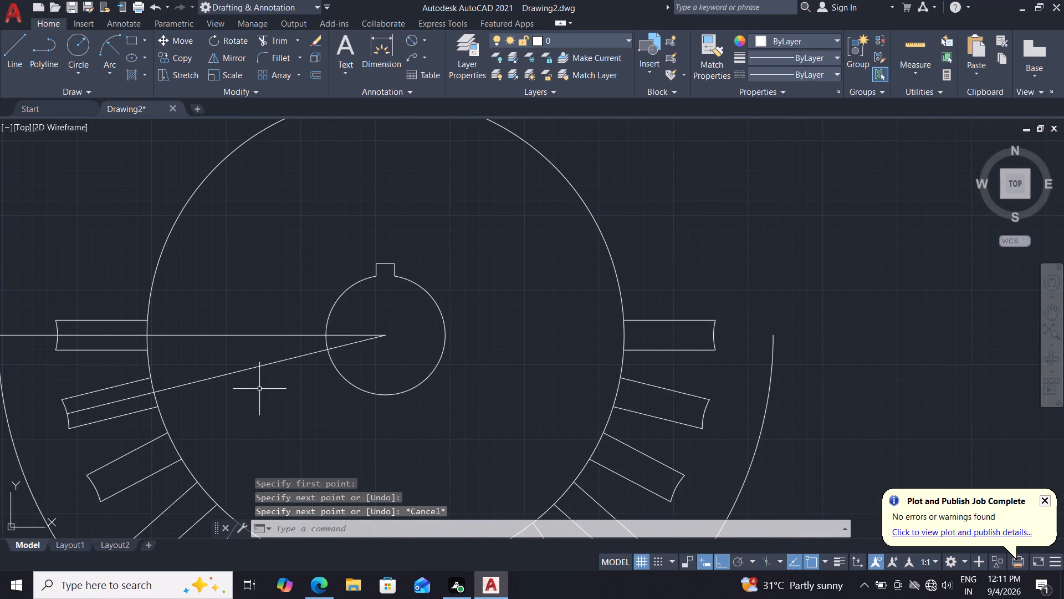
click(422, 41)
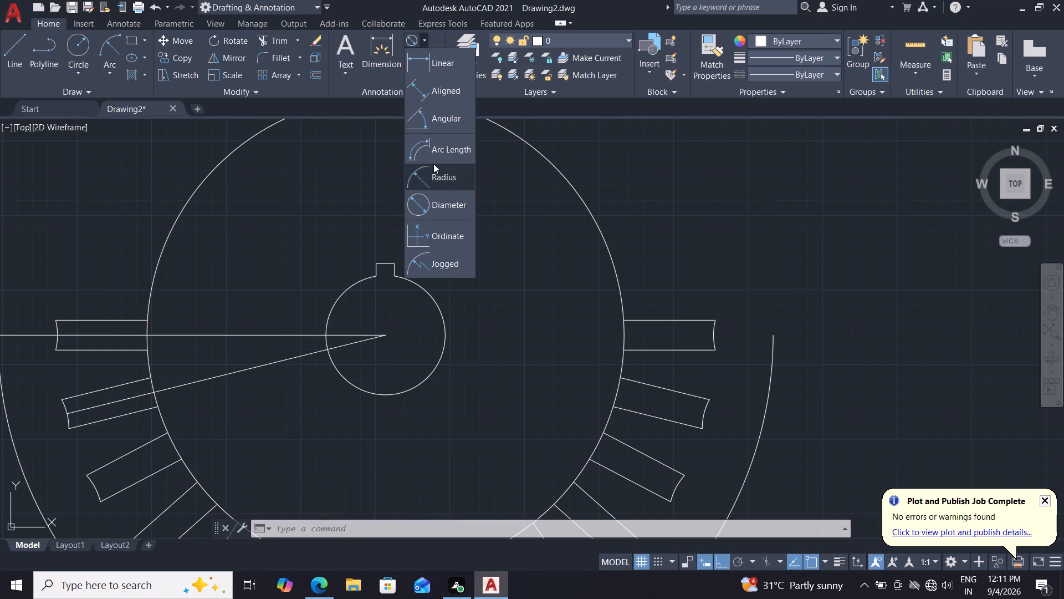
click(444, 120)
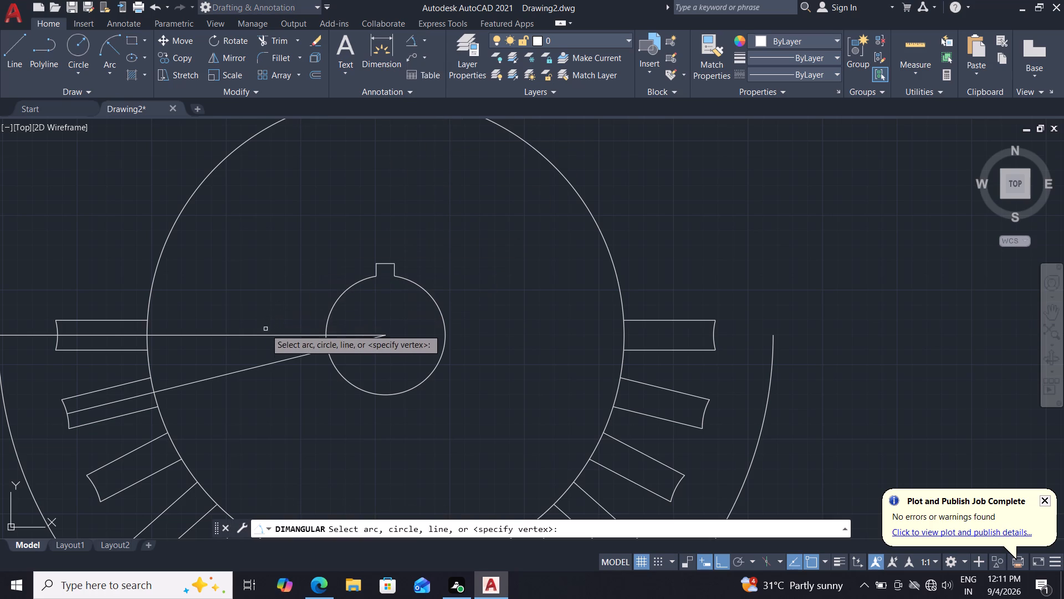
click(265, 334)
click(265, 366)
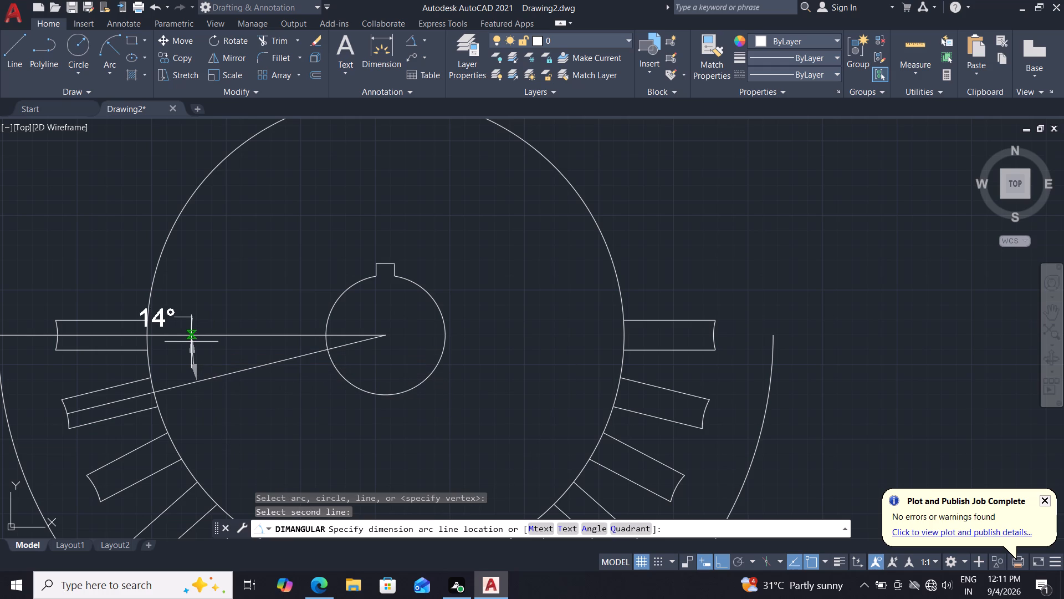
key(Escape)
key(Escape)
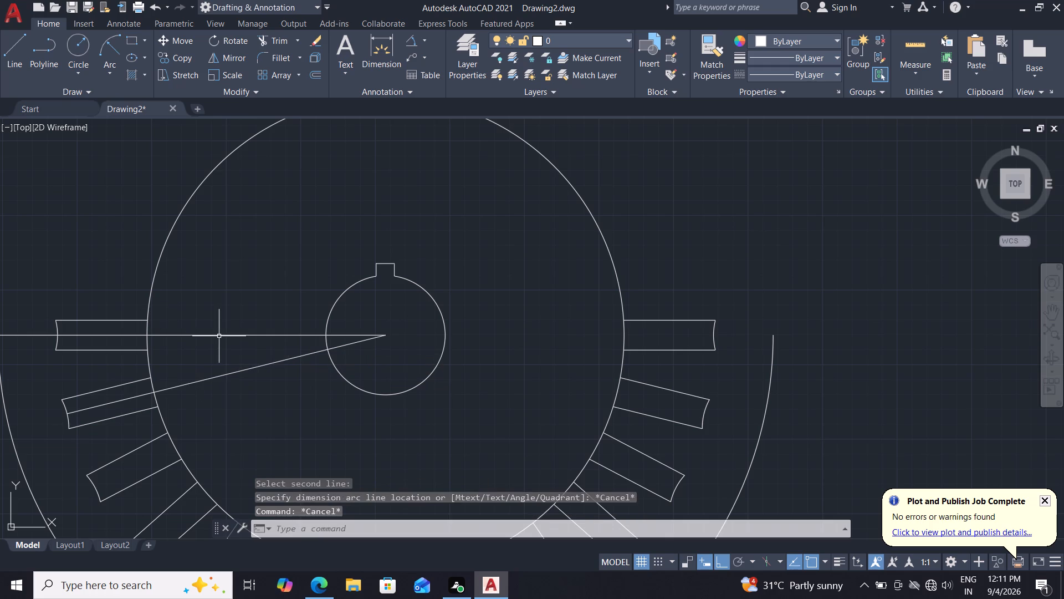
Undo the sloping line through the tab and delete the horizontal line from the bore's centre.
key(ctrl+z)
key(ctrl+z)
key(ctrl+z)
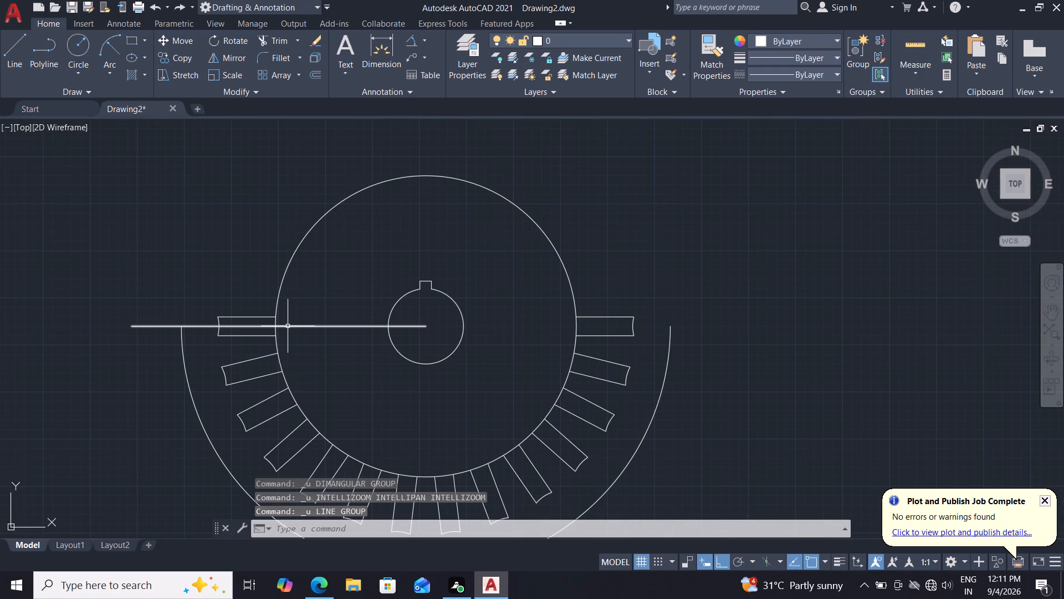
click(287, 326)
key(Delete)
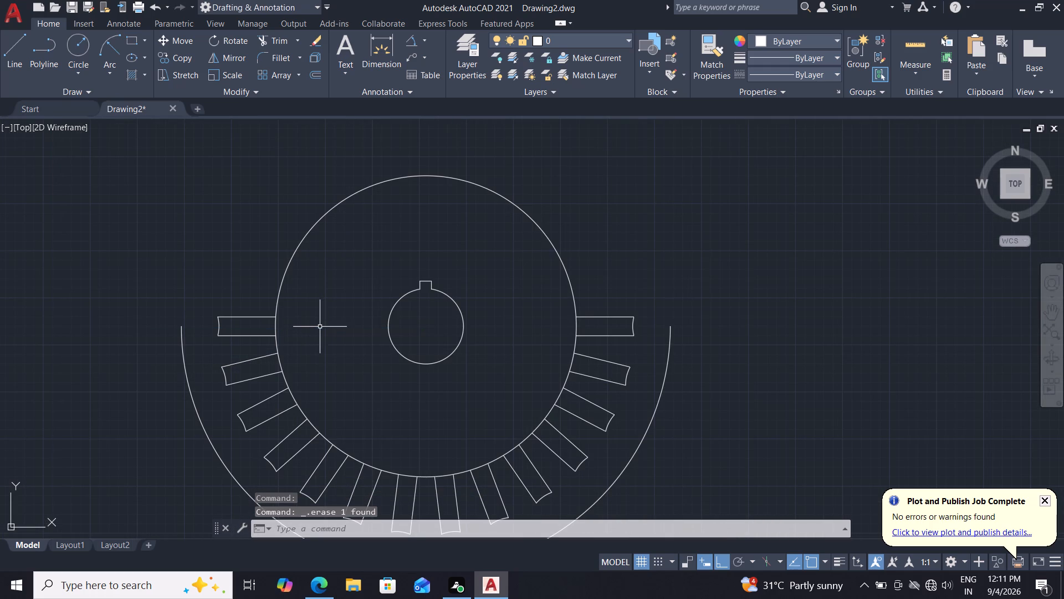
Undo back through the construction lines, the tab deletions and the 26-item polar array, leaving only the original tab.
key(ctrl+z)
key(ctrl+z)
key(ctrl+z)
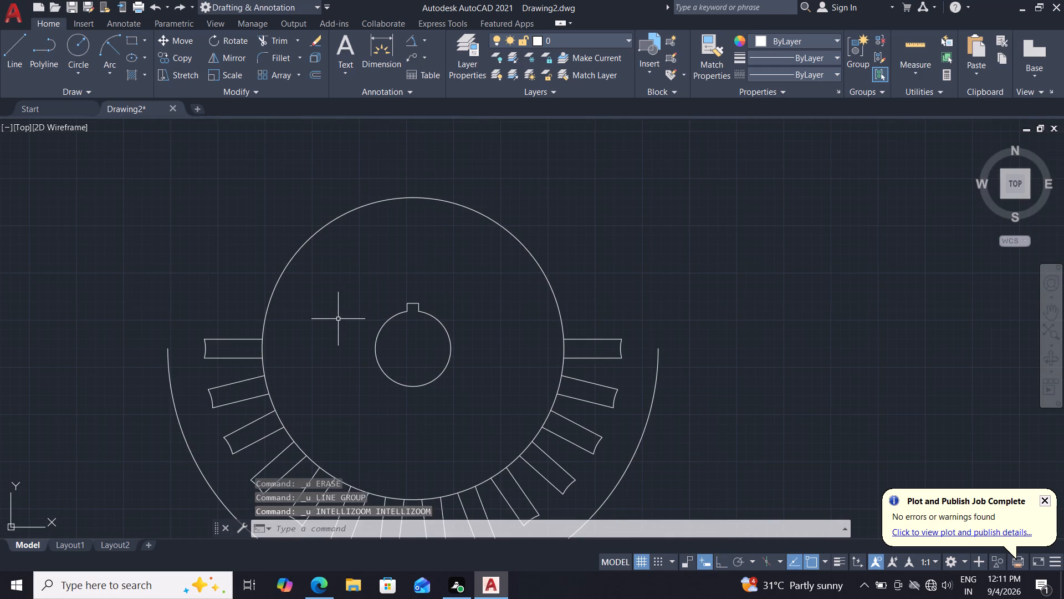
key(ctrl+z)
key(ctrl+z)
key(ctrl+z)
key(ctrl+z)
key(ctrl+z)
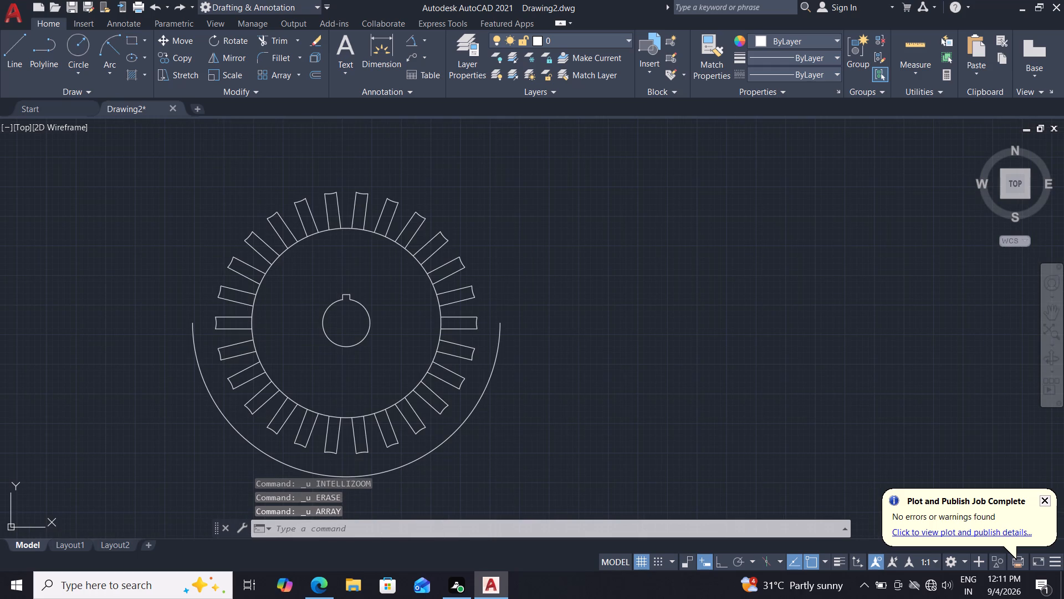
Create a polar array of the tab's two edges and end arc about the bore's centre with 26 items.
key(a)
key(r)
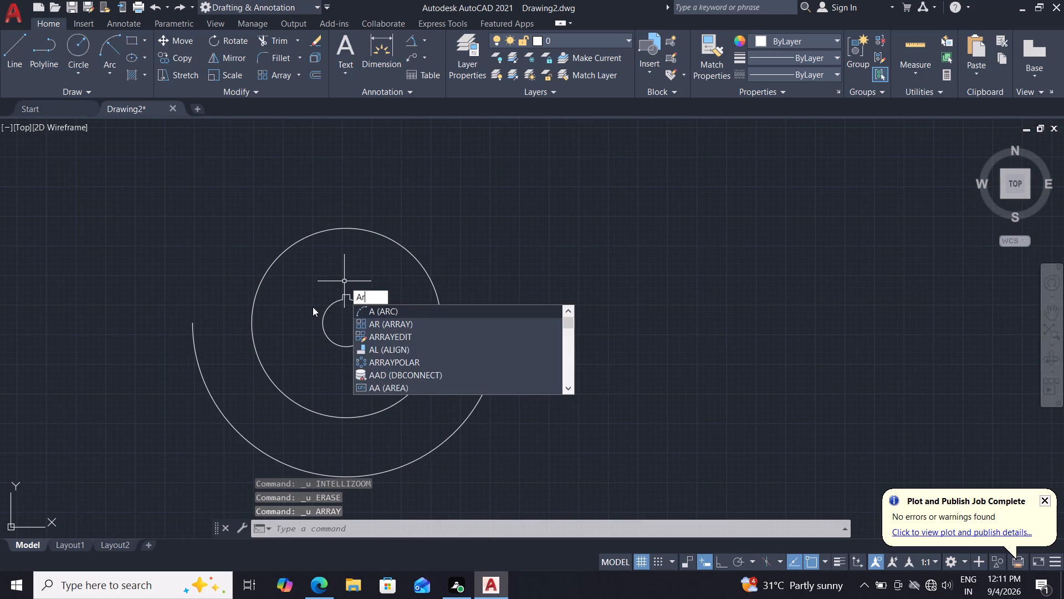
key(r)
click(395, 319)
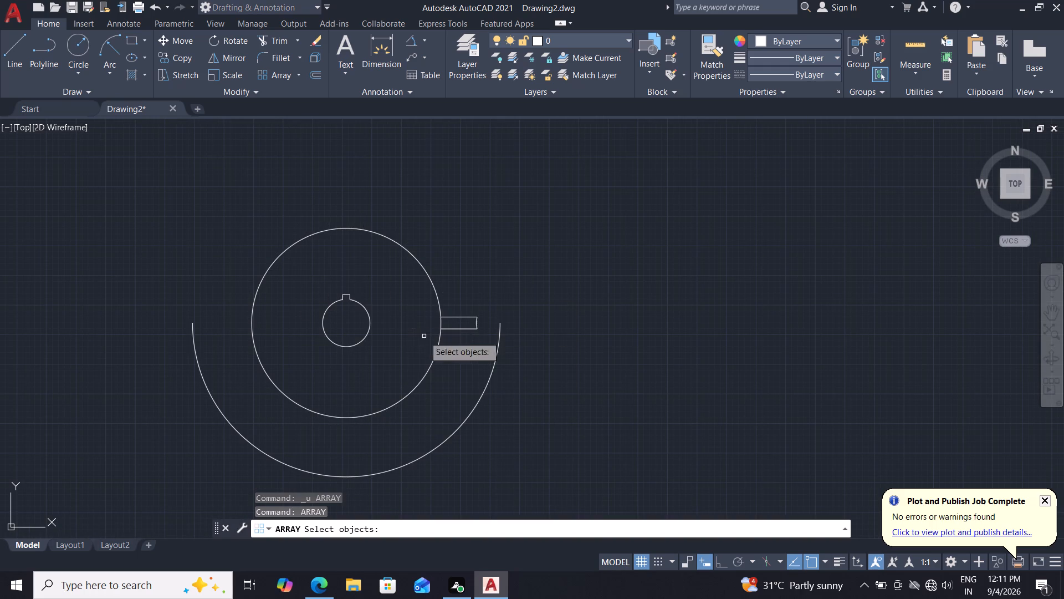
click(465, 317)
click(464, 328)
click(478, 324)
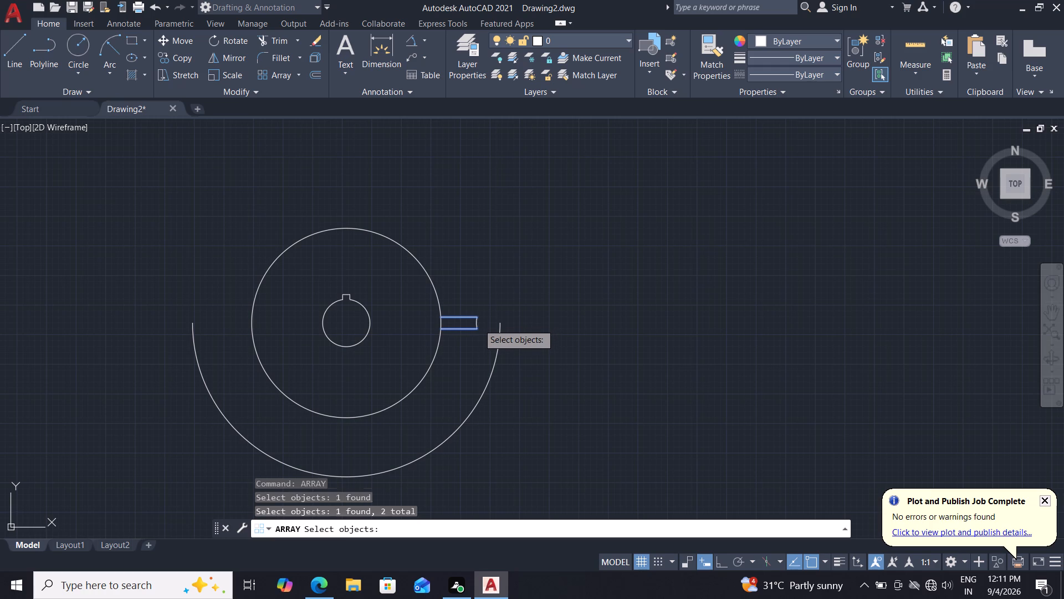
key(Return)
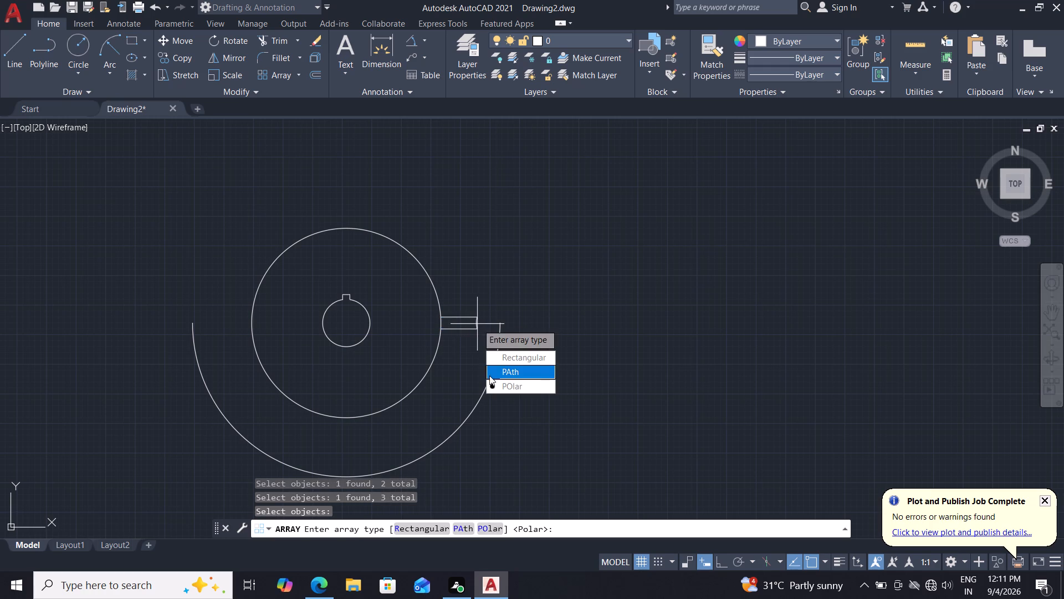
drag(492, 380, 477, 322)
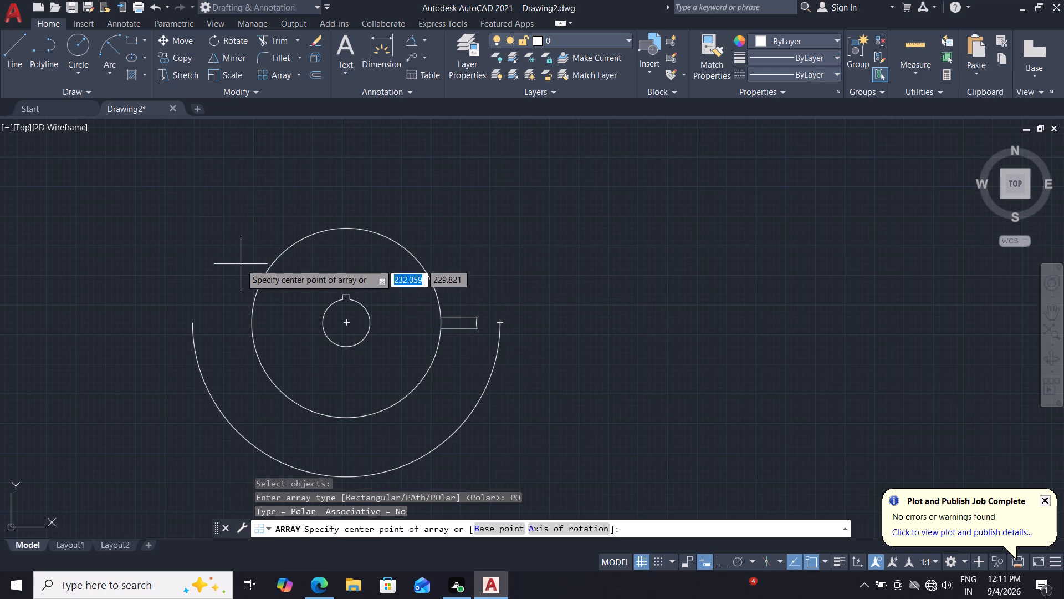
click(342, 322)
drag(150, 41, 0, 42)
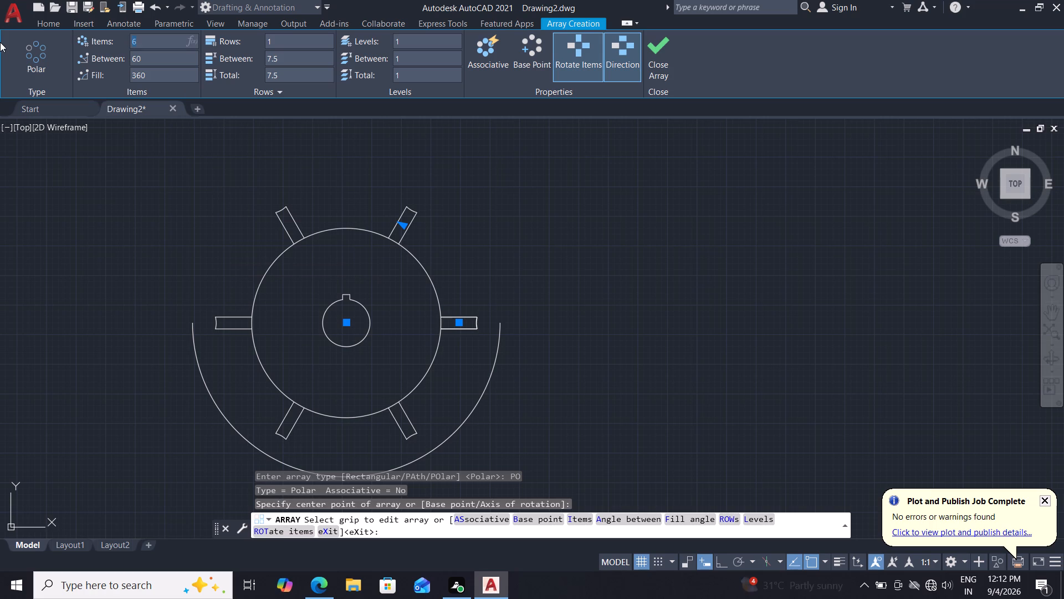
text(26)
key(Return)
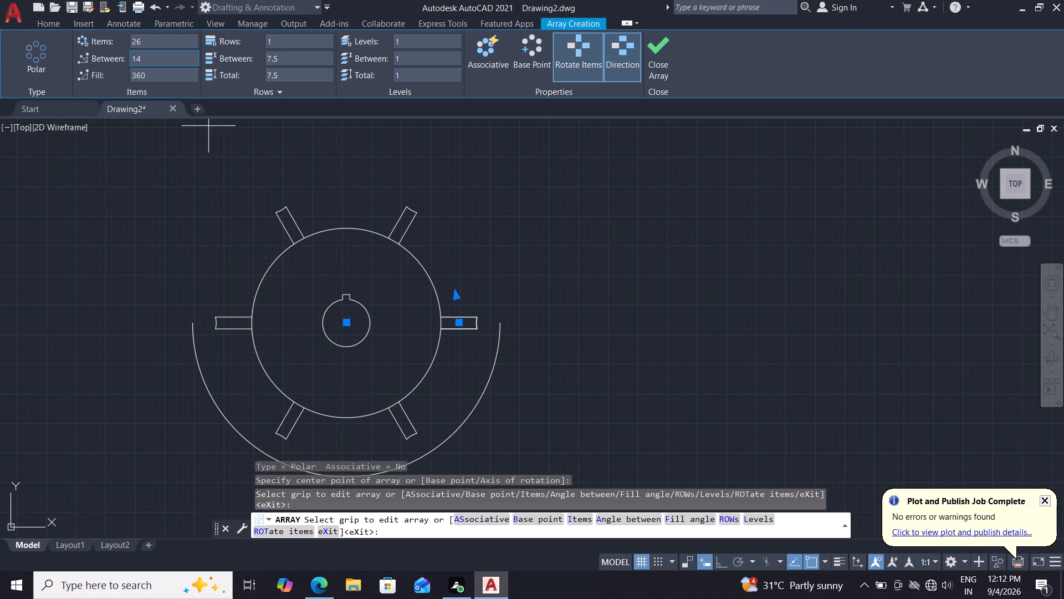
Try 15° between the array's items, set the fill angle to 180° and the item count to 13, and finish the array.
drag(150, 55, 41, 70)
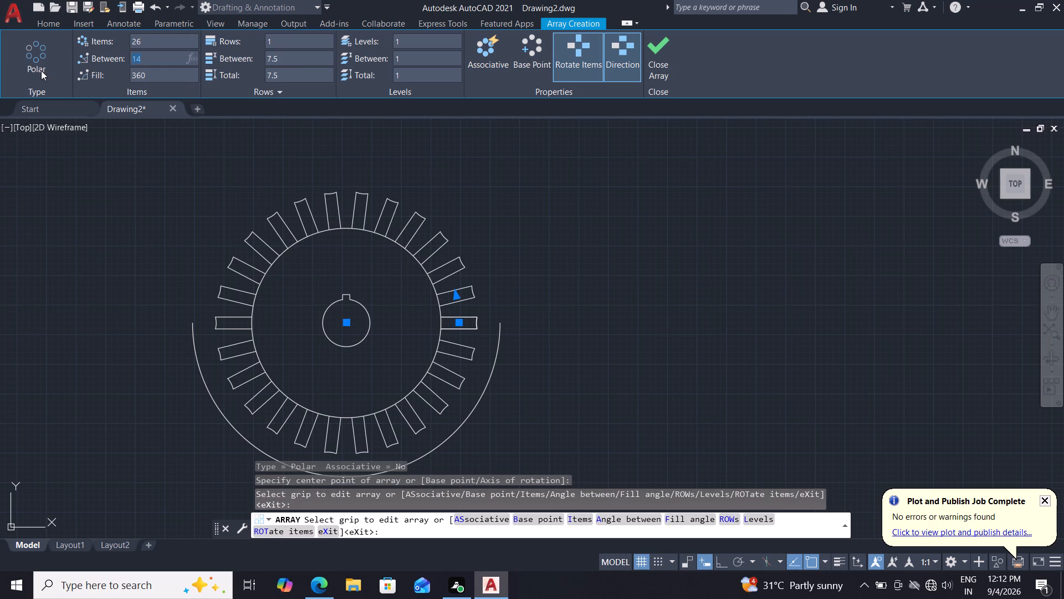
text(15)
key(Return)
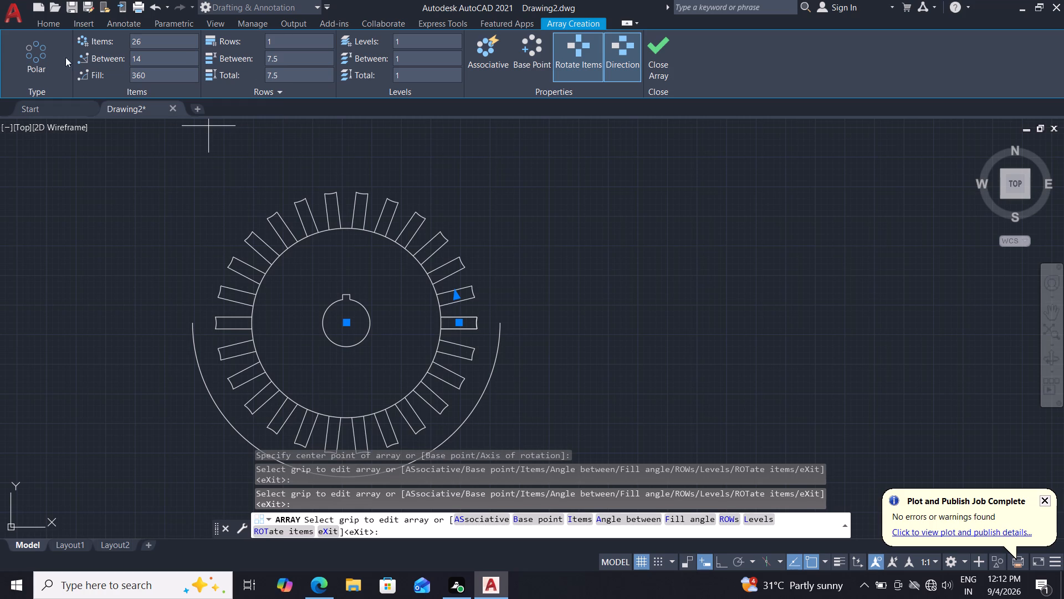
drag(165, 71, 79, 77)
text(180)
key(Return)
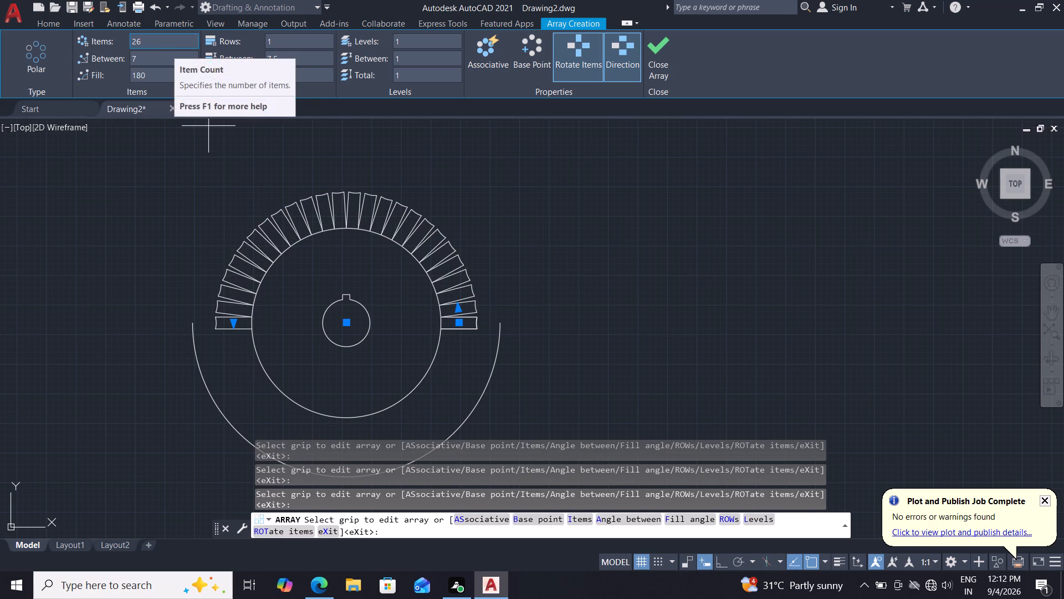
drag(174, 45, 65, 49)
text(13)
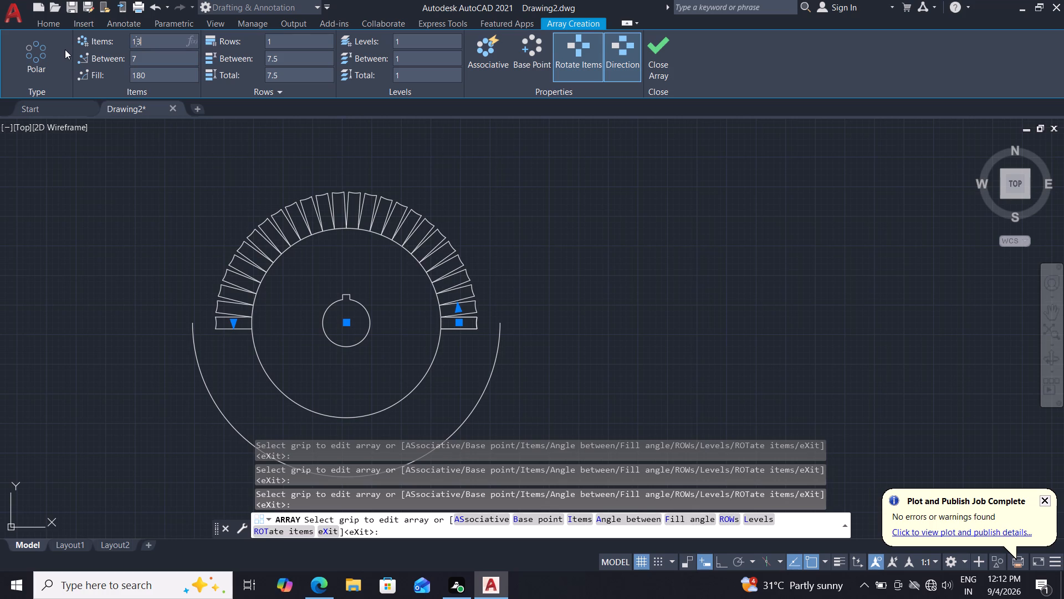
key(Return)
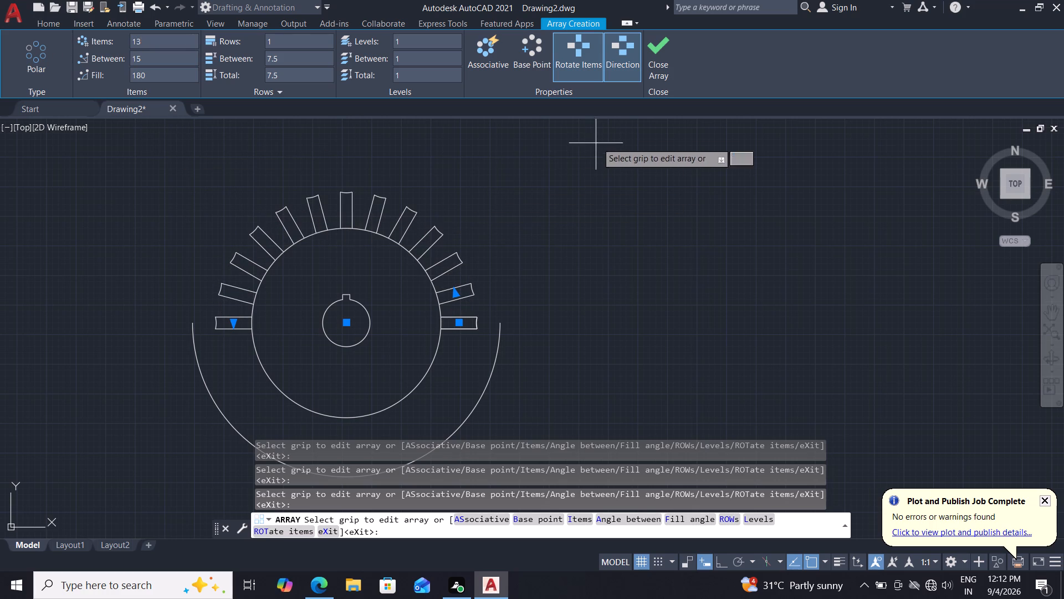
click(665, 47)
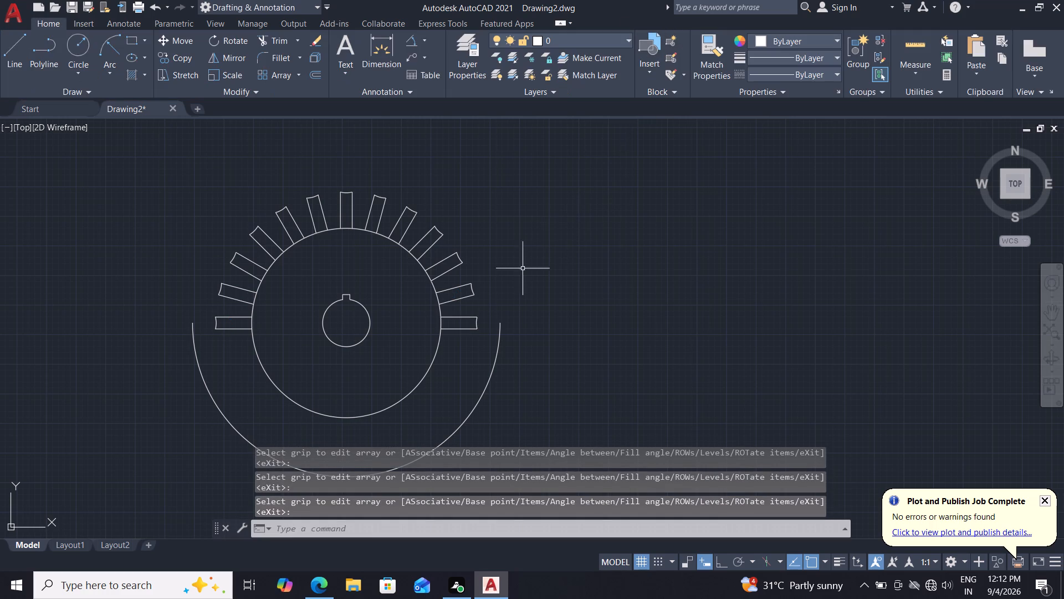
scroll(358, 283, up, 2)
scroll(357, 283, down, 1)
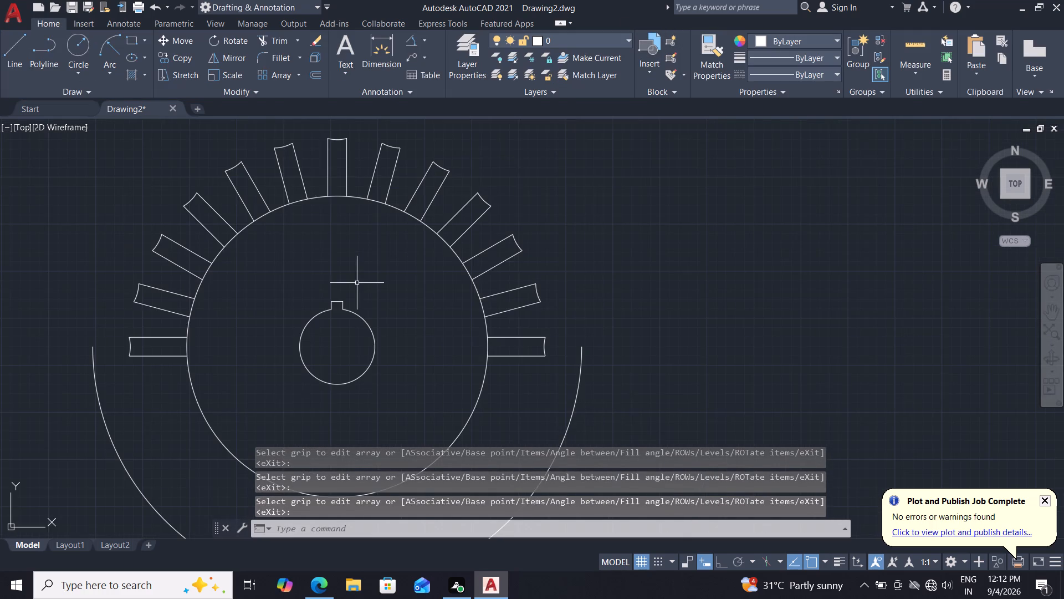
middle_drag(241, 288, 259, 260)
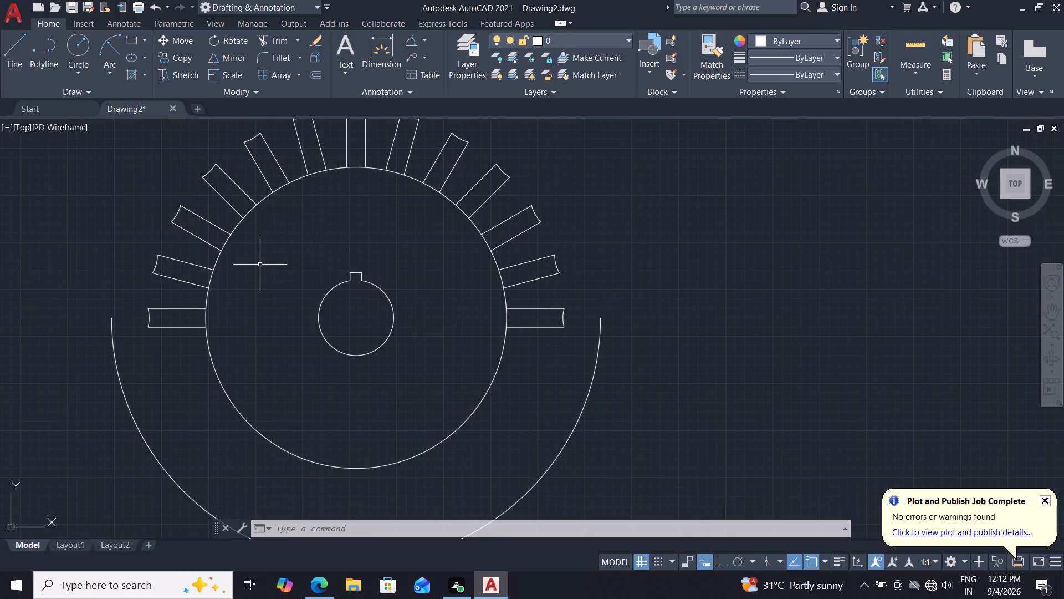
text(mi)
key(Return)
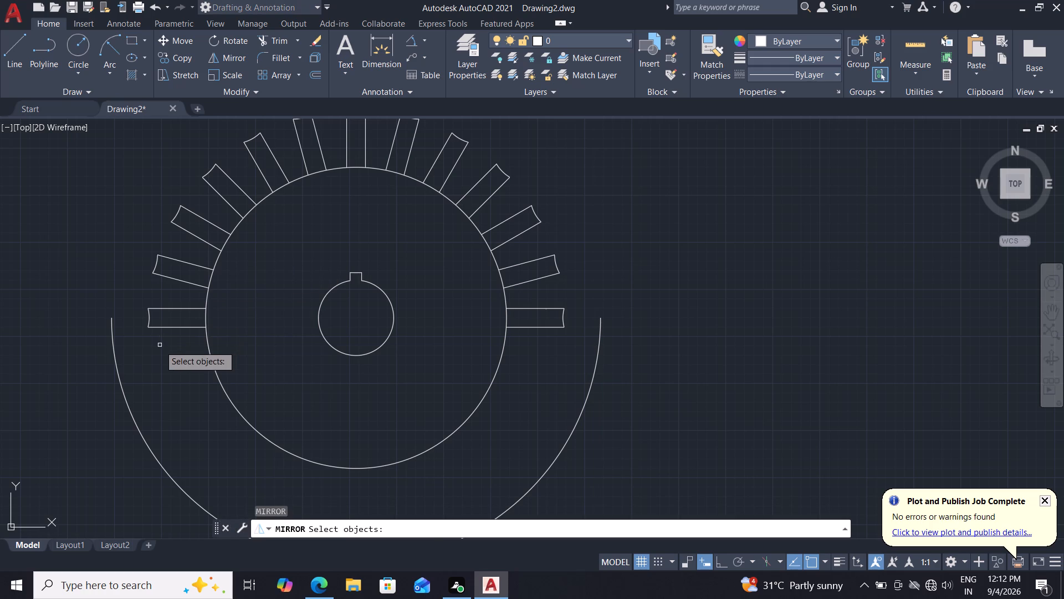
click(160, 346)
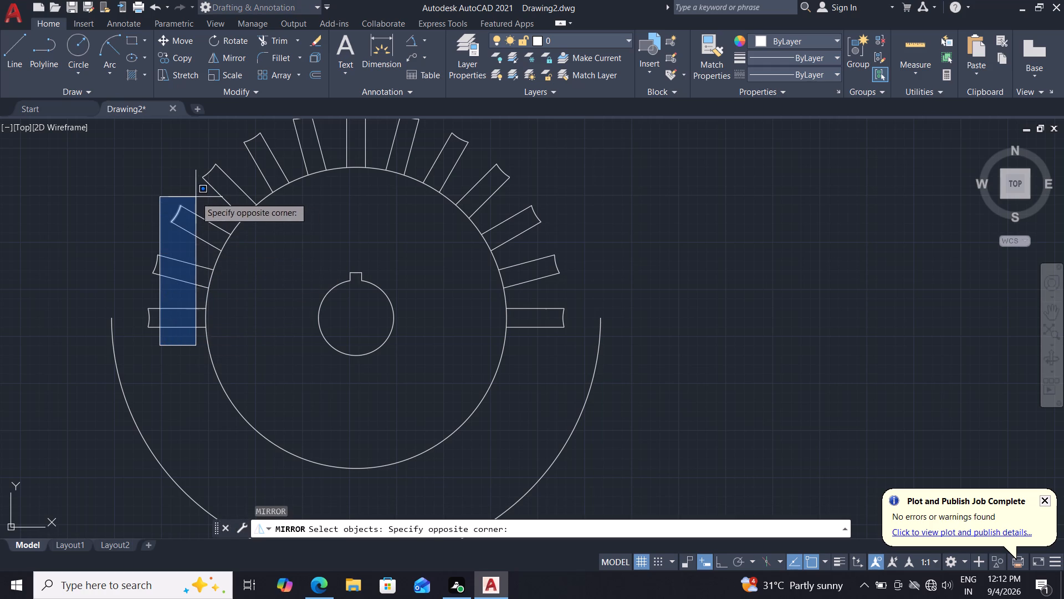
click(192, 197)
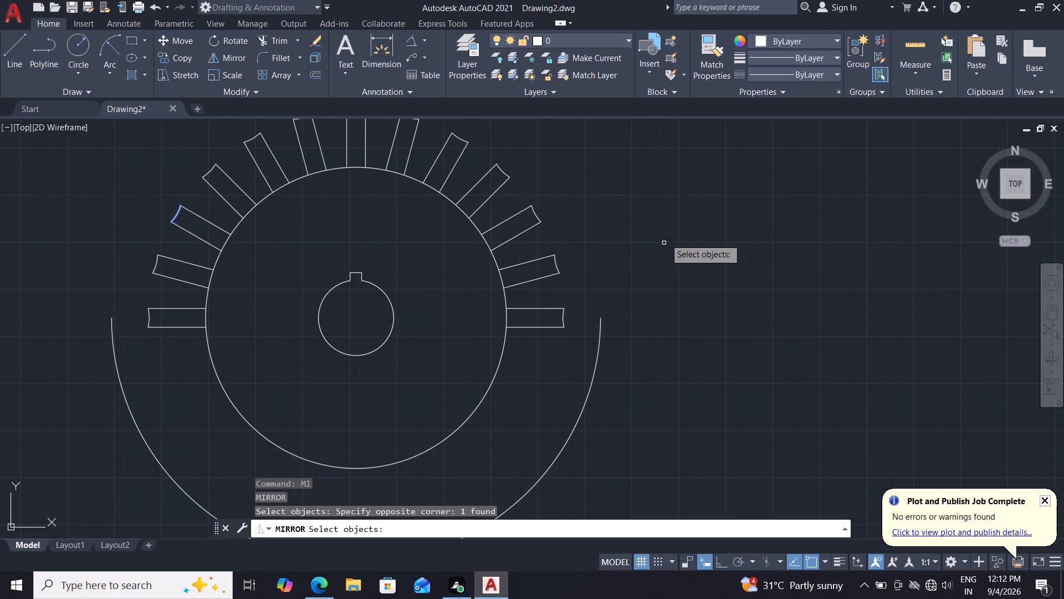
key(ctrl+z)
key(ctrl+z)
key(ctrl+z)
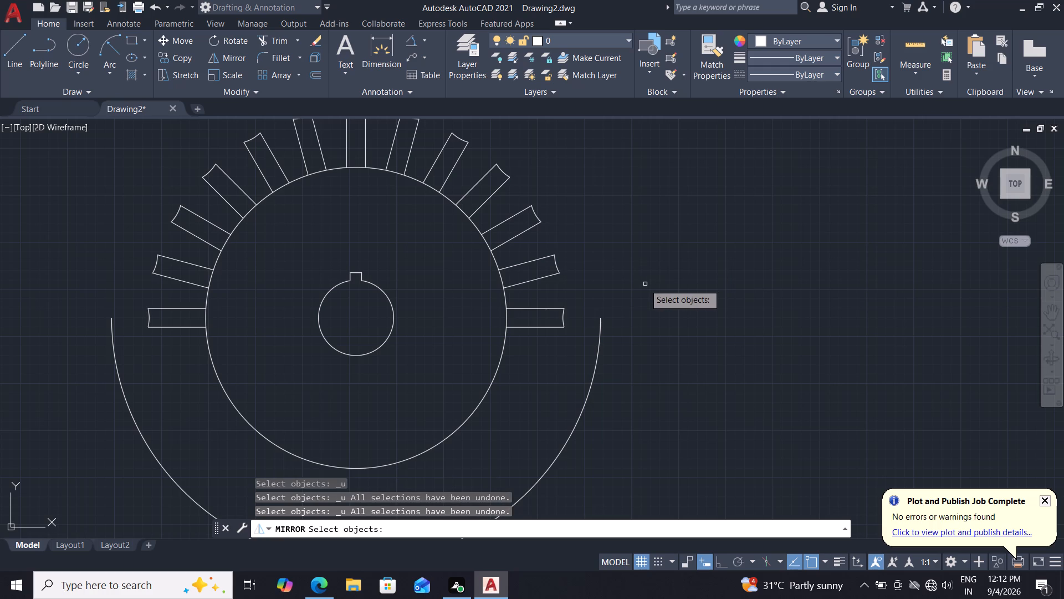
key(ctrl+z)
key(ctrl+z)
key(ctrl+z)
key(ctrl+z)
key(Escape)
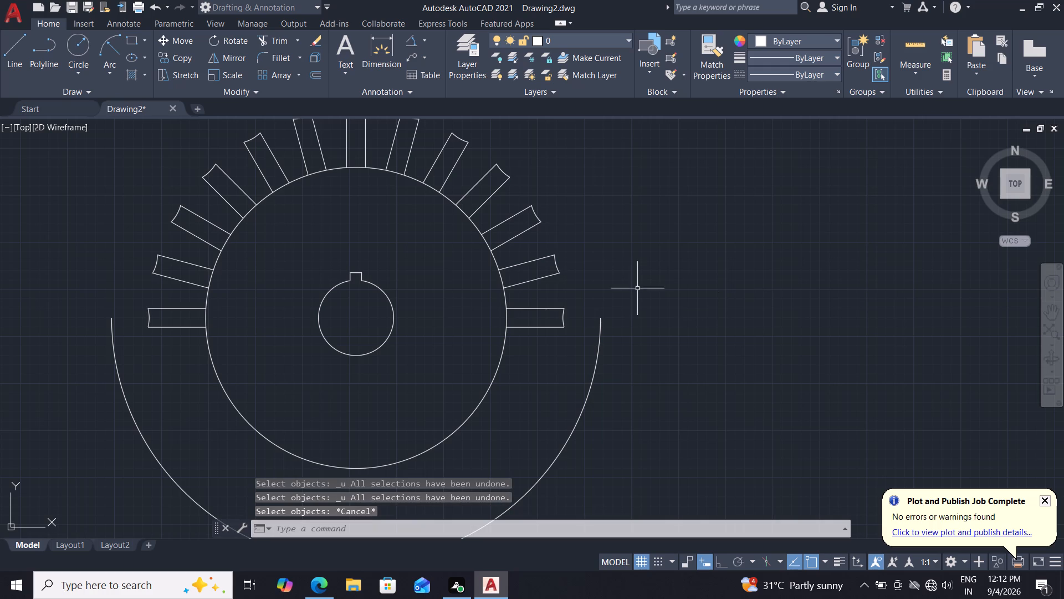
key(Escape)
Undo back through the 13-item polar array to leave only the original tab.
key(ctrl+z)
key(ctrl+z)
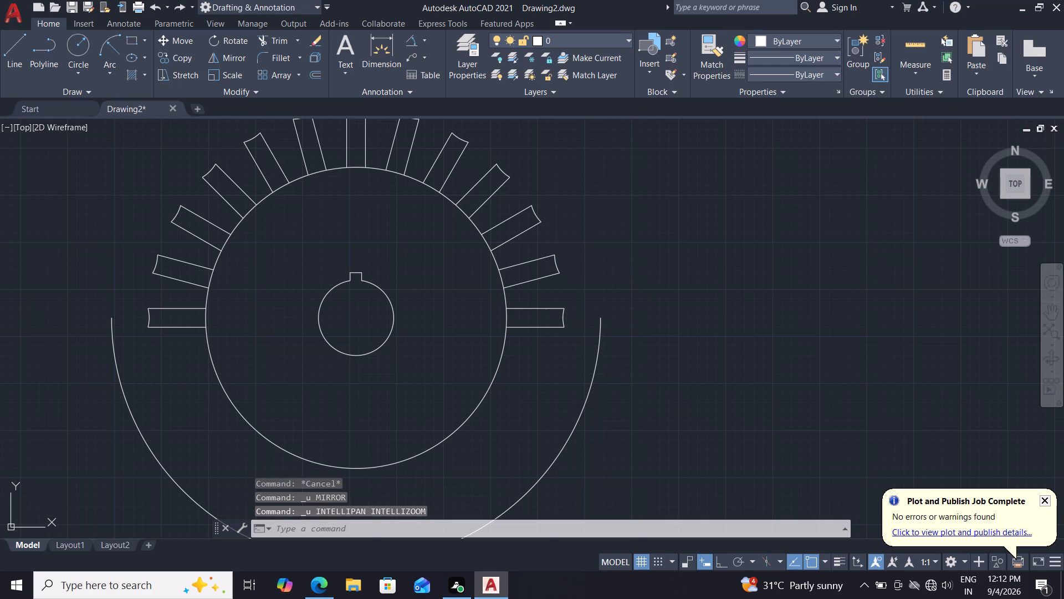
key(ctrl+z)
Create a polar array of the tab's two edges and end arc about the bore's centre with 26 items.
key(a)
text(rr)
click(442, 347)
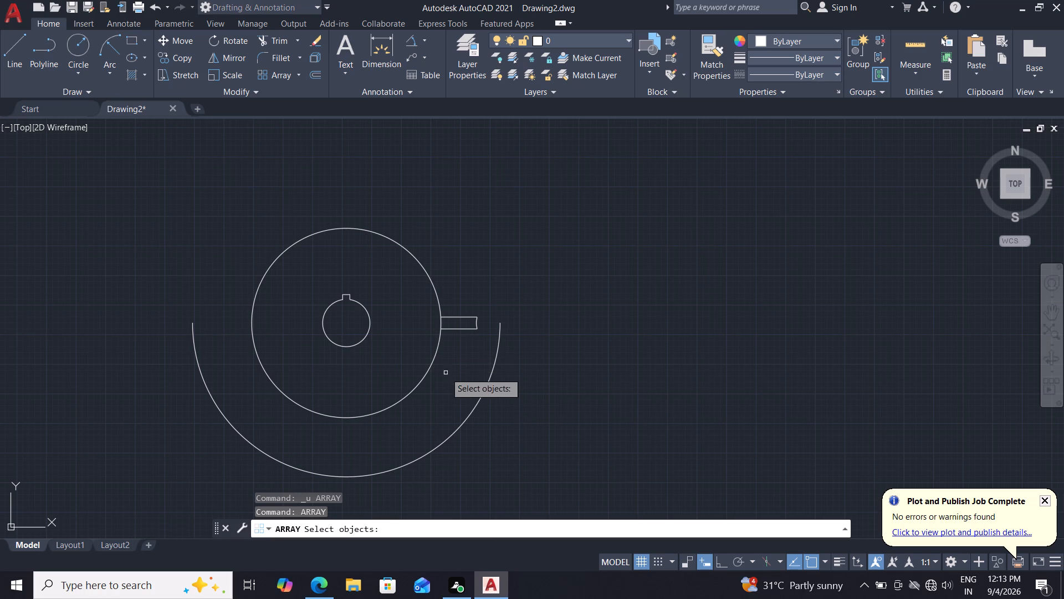
click(468, 328)
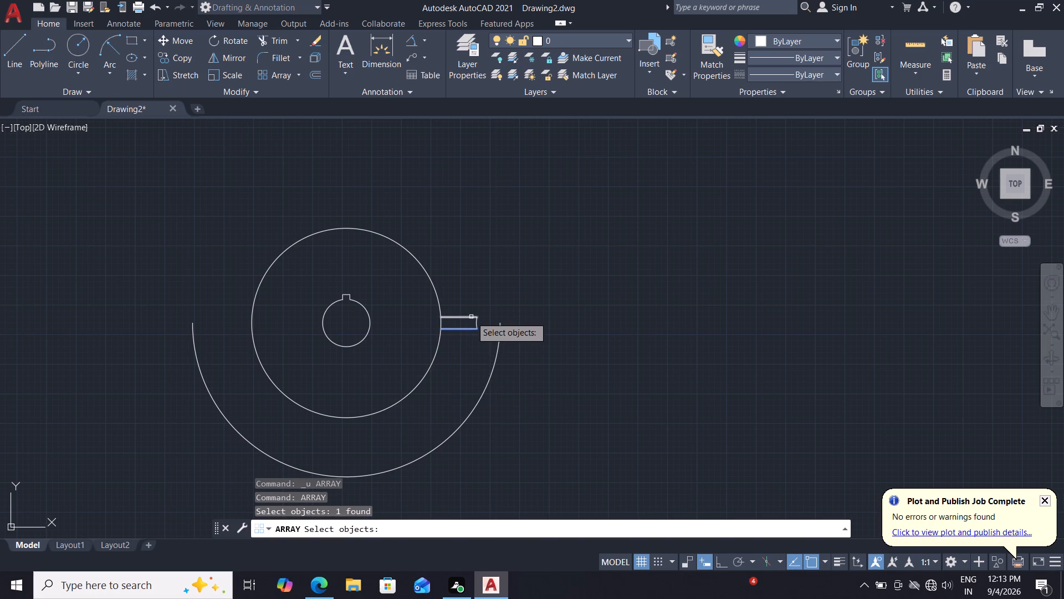
click(471, 317)
click(477, 321)
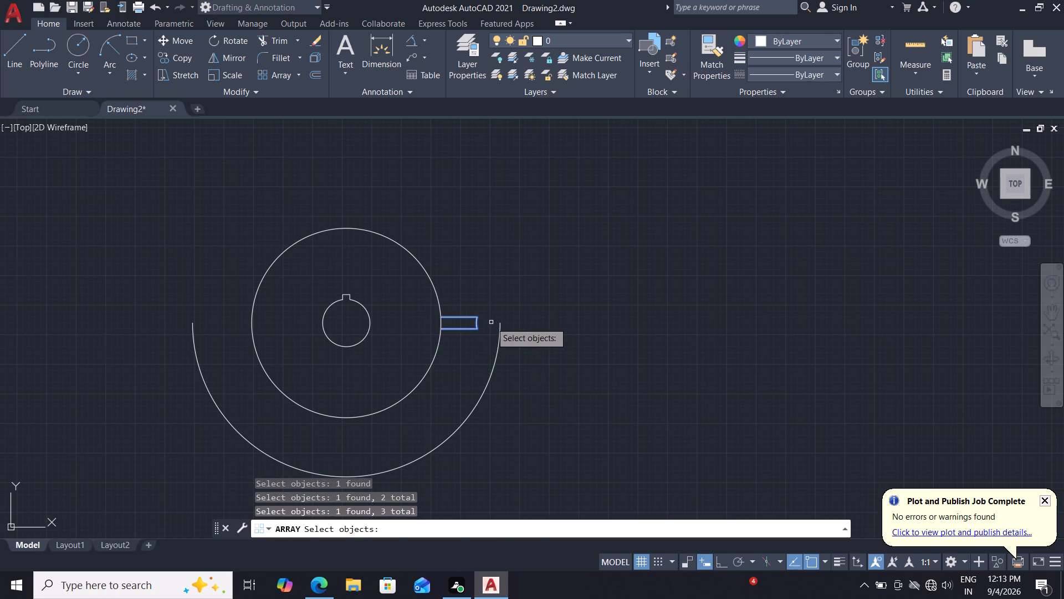
key(Return)
drag(509, 384, 491, 322)
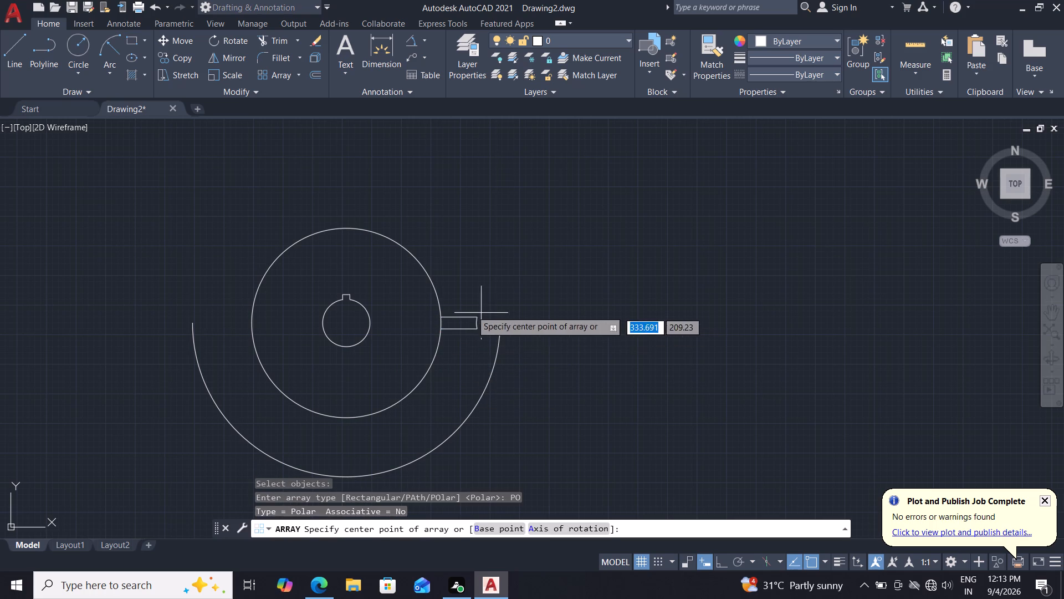
click(349, 322)
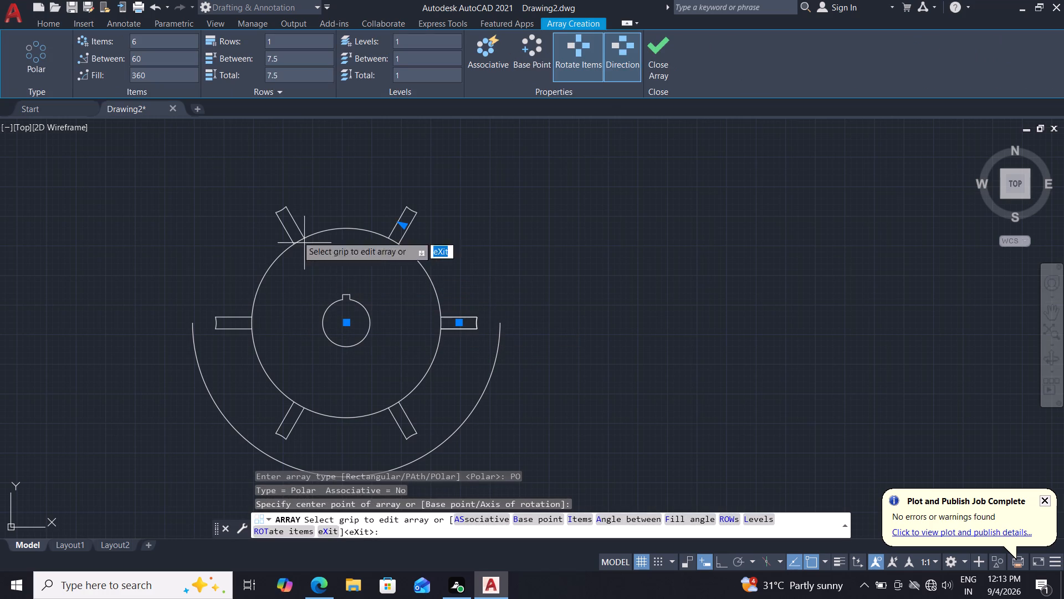
drag(150, 42, 77, 44)
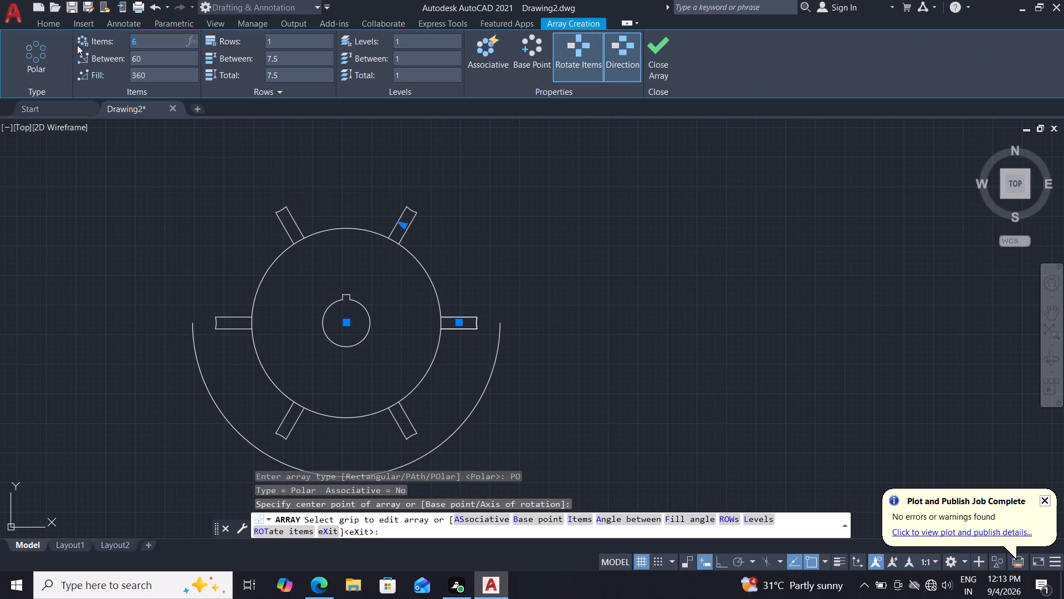
text(26)
key(Return)
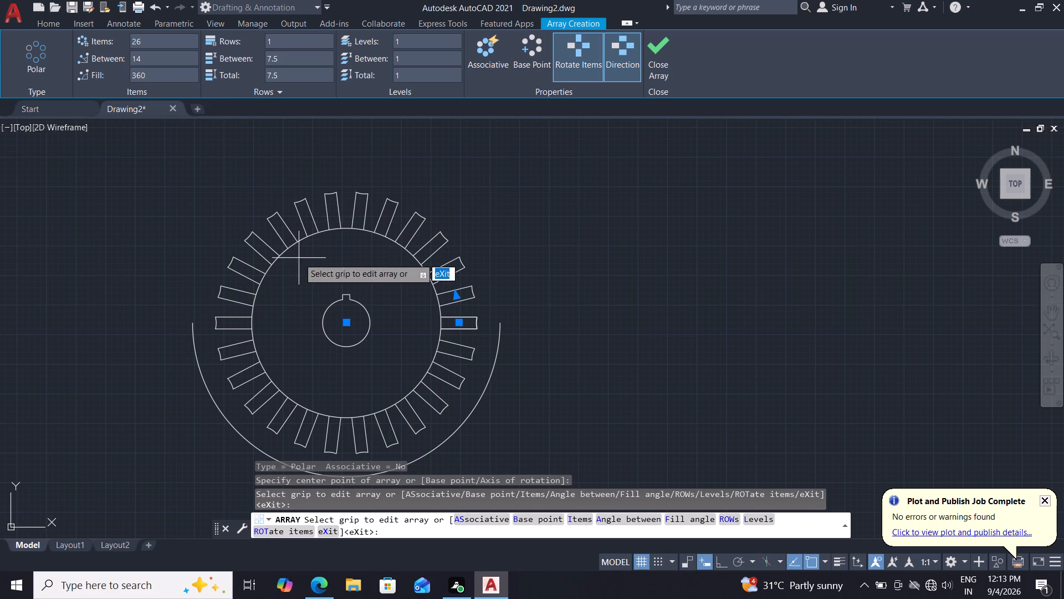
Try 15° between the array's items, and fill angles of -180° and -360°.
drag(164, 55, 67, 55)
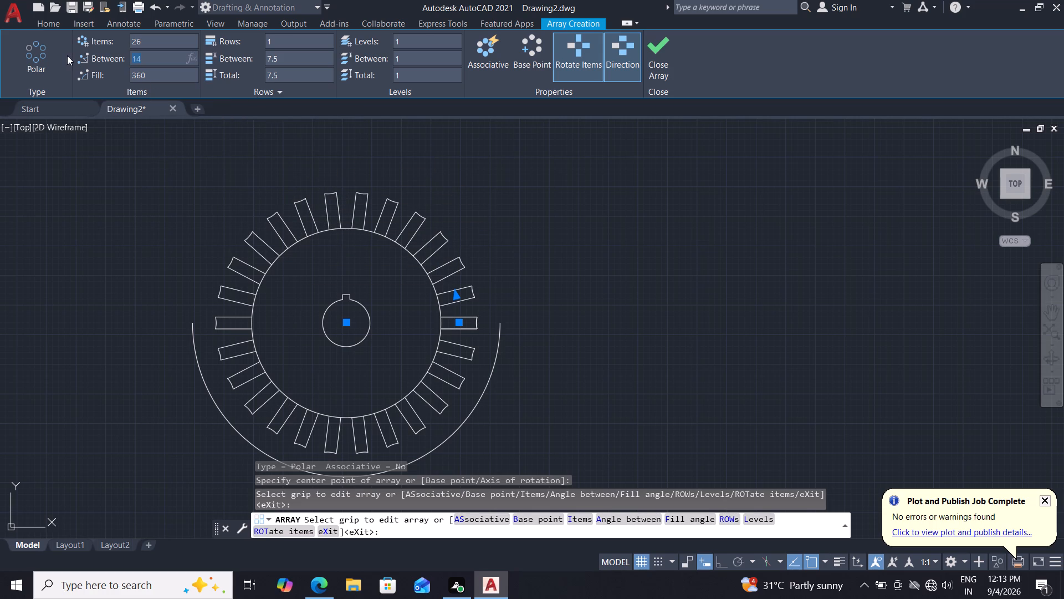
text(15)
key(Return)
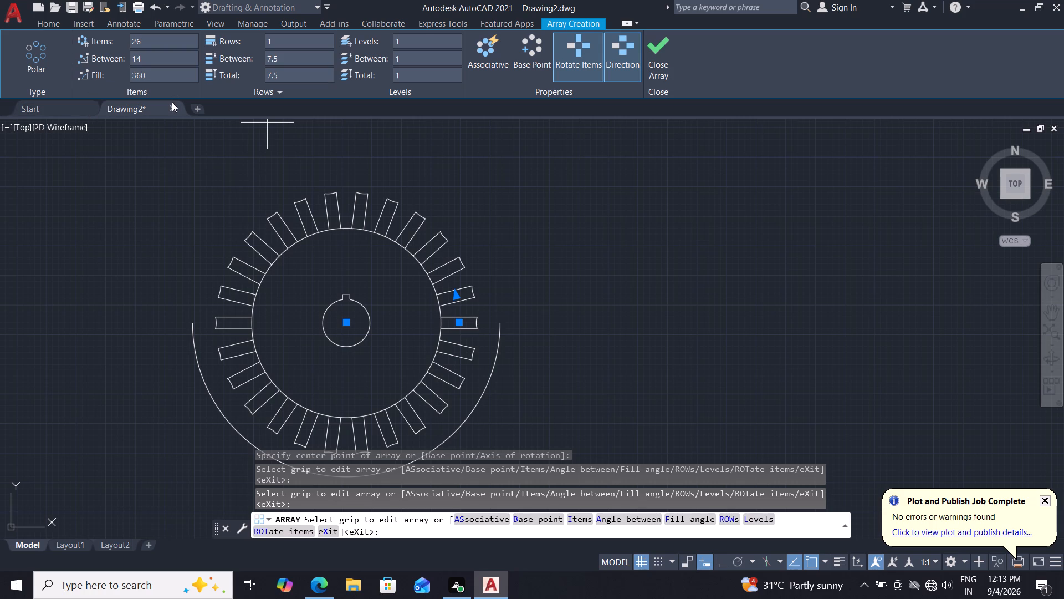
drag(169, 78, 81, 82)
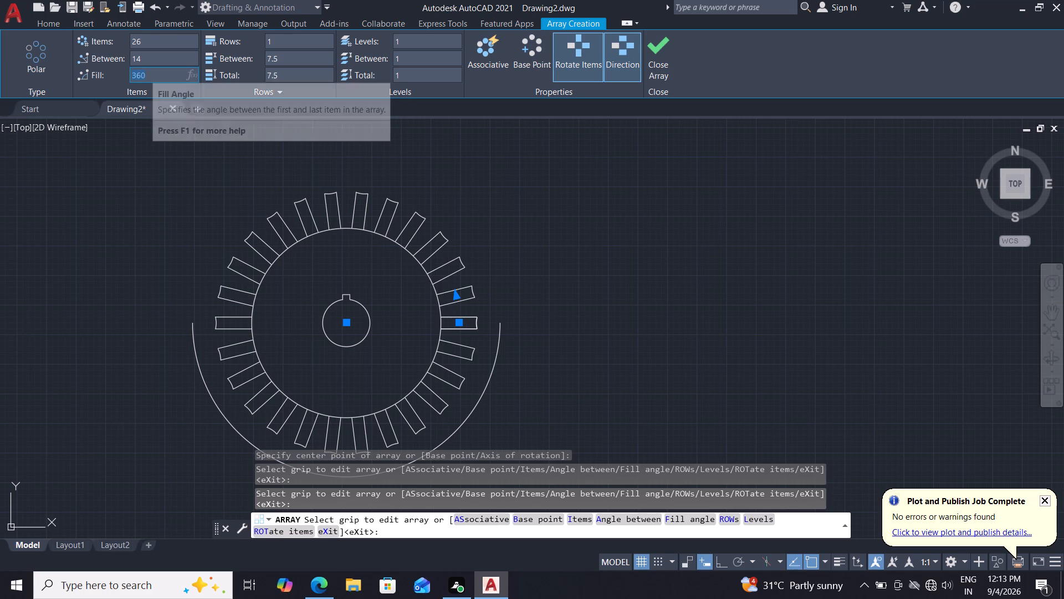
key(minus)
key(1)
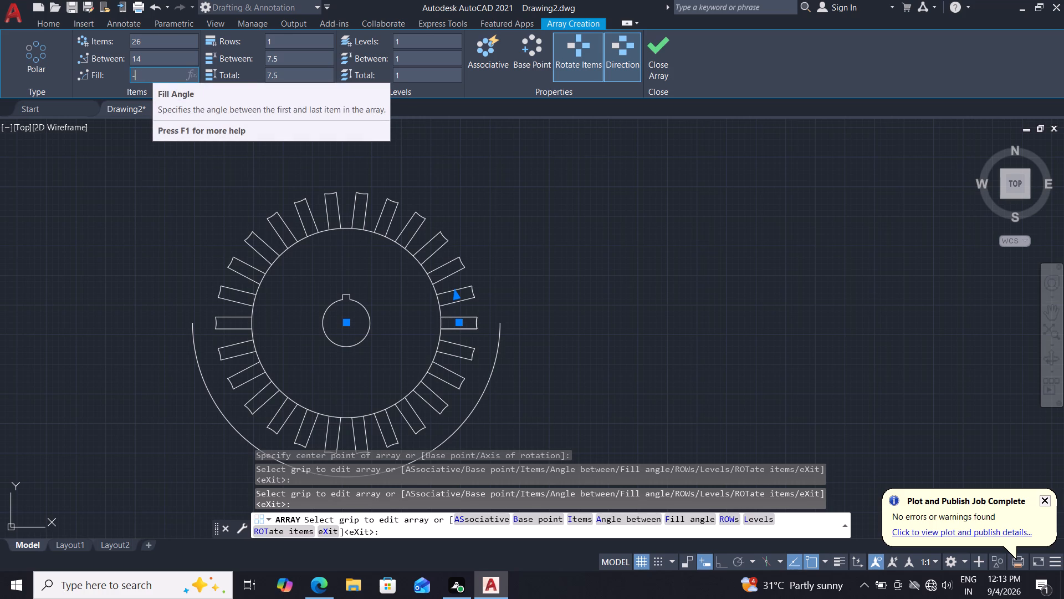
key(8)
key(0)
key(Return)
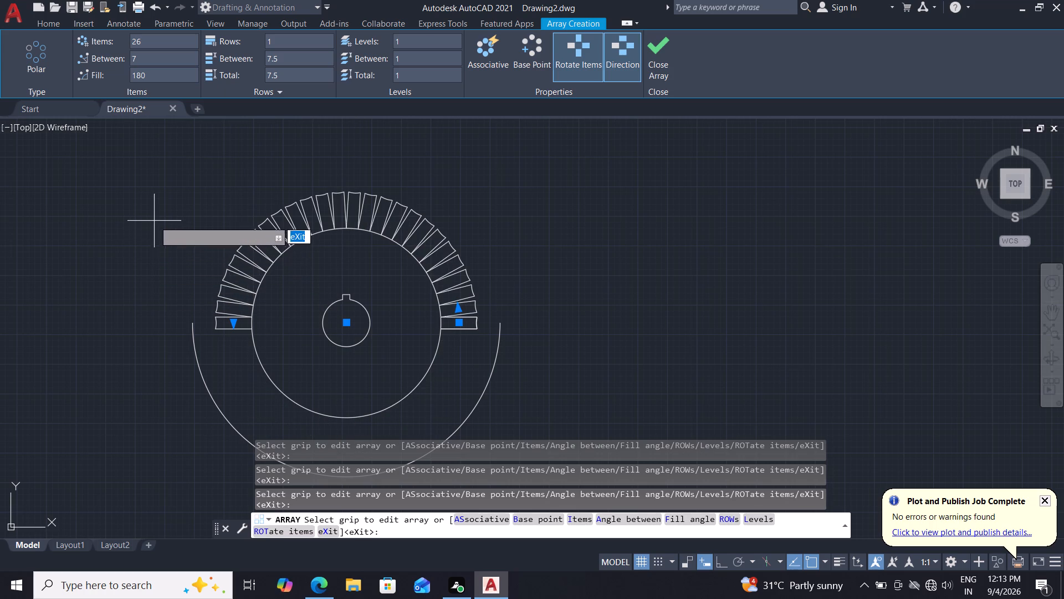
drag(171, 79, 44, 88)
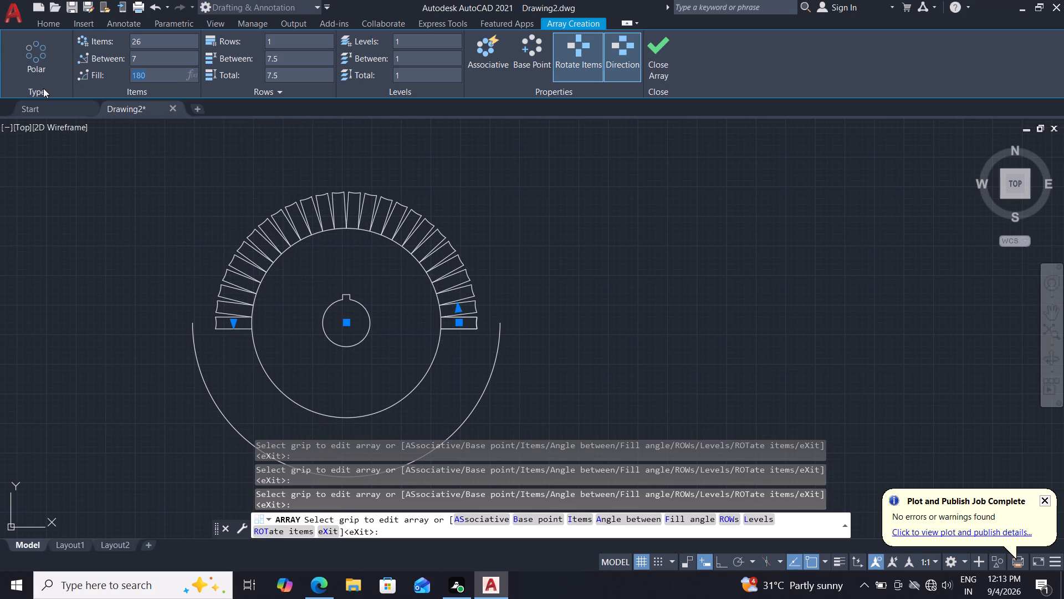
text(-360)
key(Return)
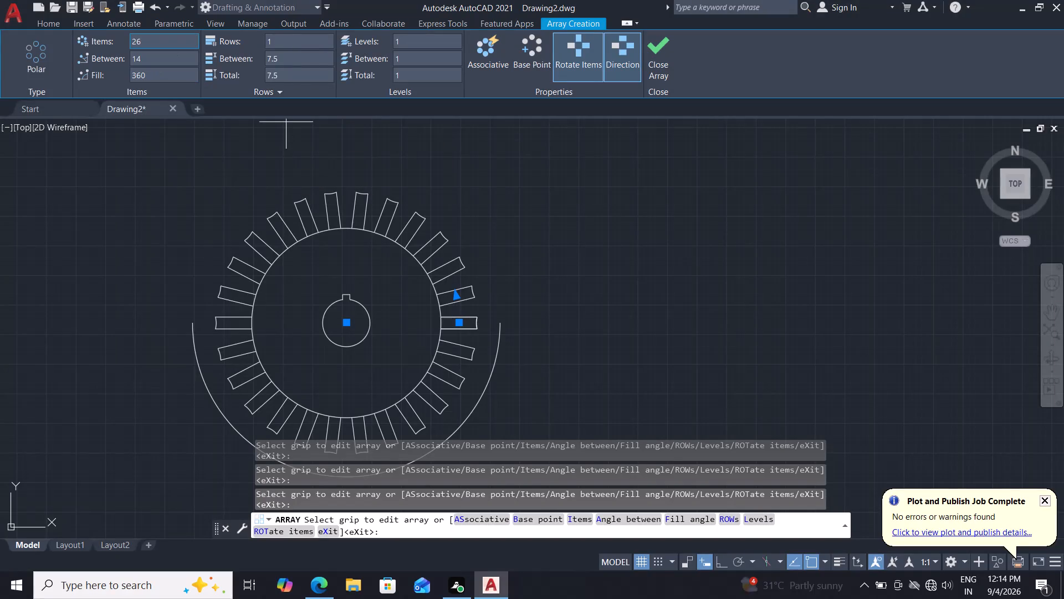
Set the polar array to 13 items over a 180° fill angle and finish the array.
drag(171, 45, 69, 54)
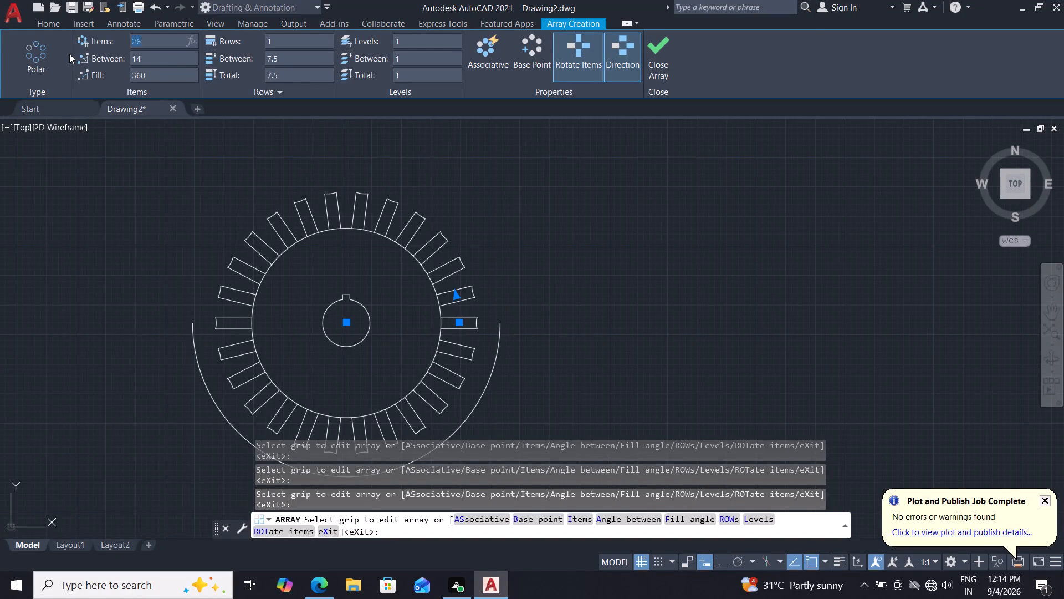
text(13)
key(Return)
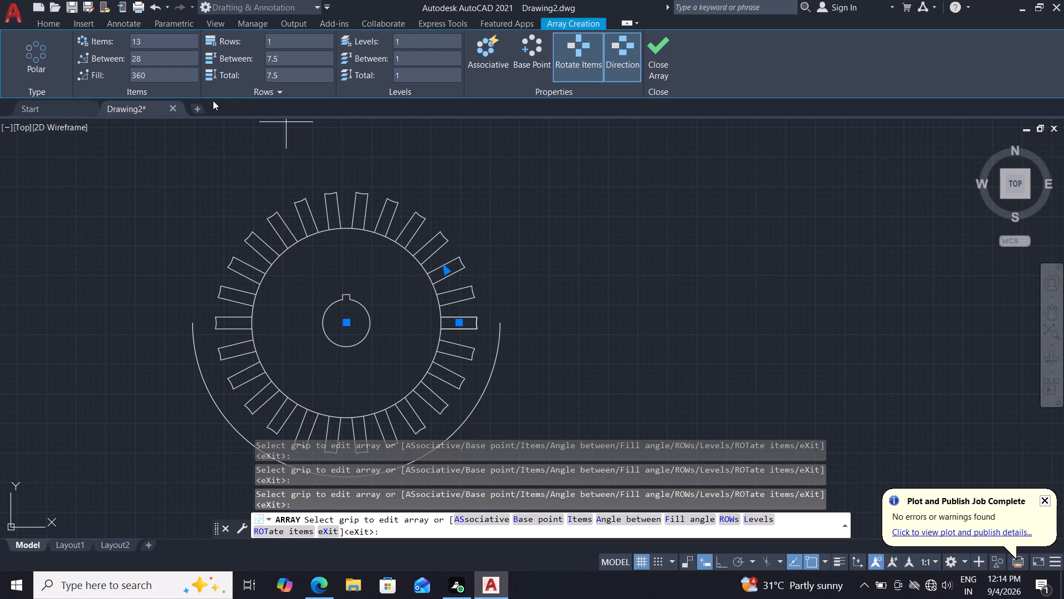
drag(152, 73, 58, 91)
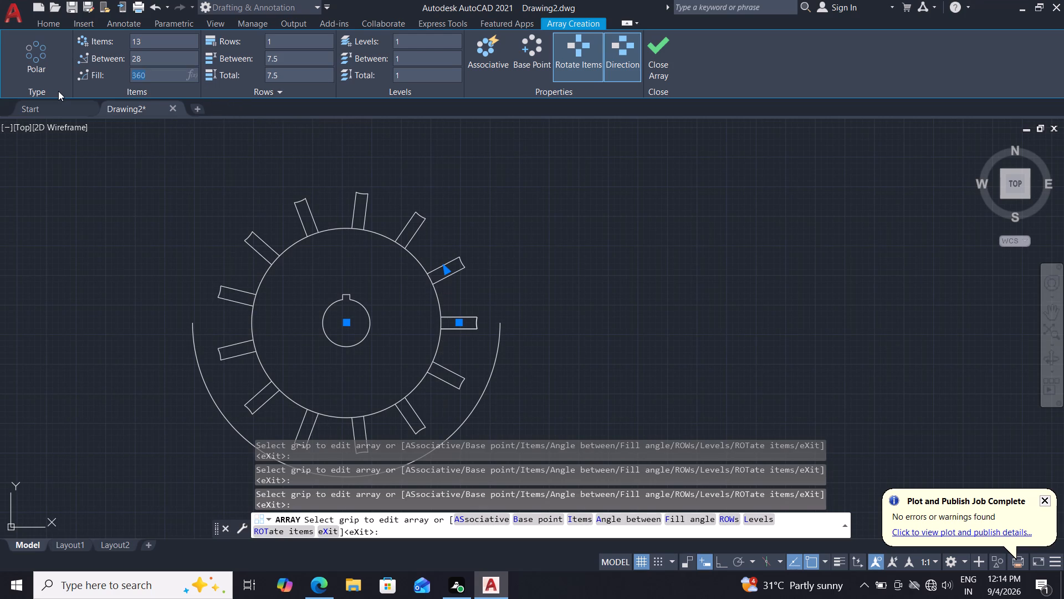
text(180)
key(Return)
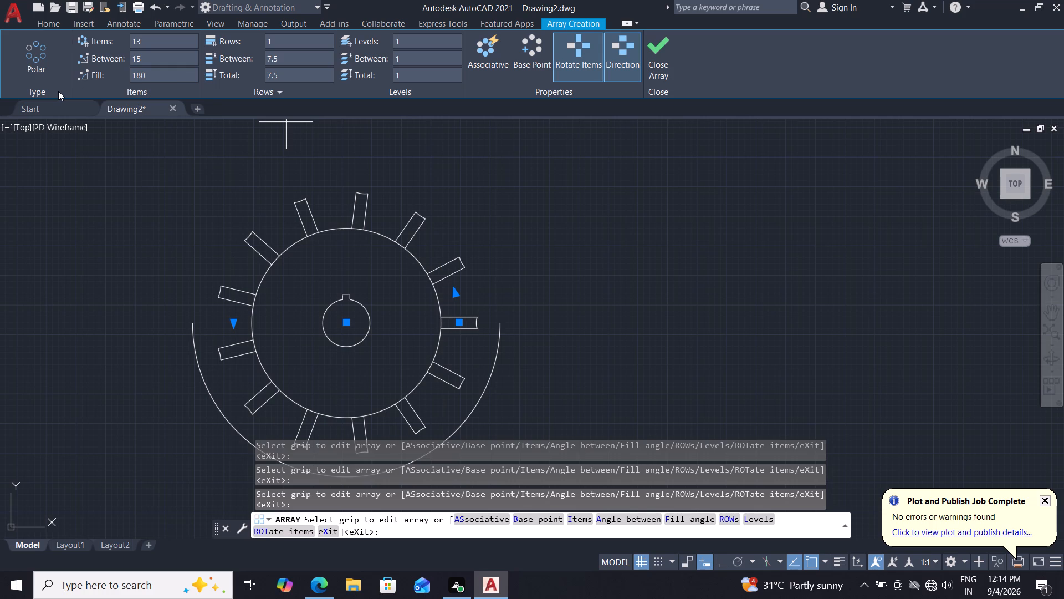
click(667, 47)
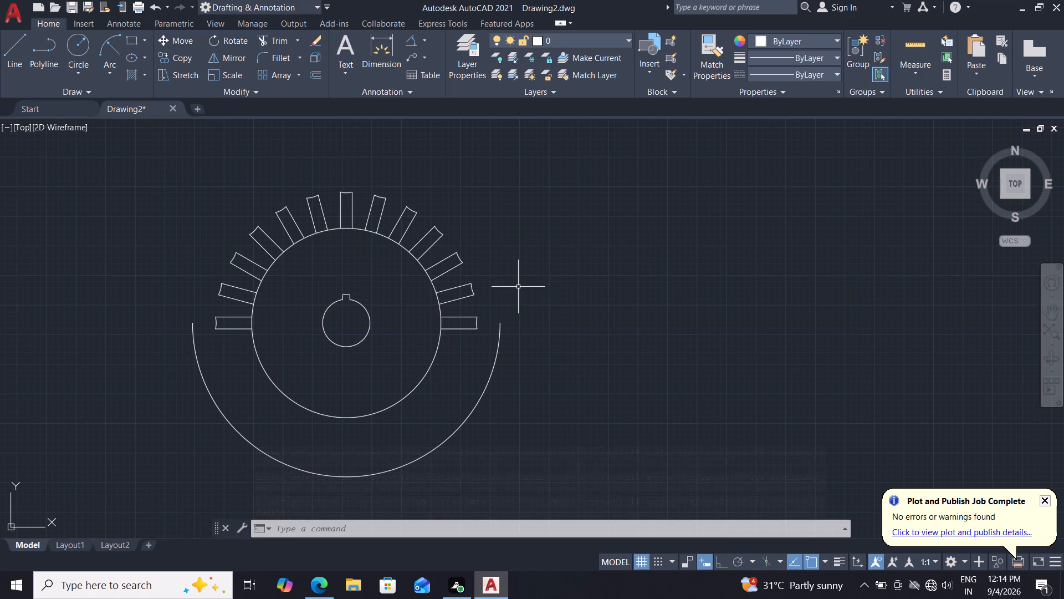
Mirror all 13 upper tabs, without the 80 mm circle, about the horizontal line through the bore's centre, keeping the source objects.
text(mi)
key(Return)
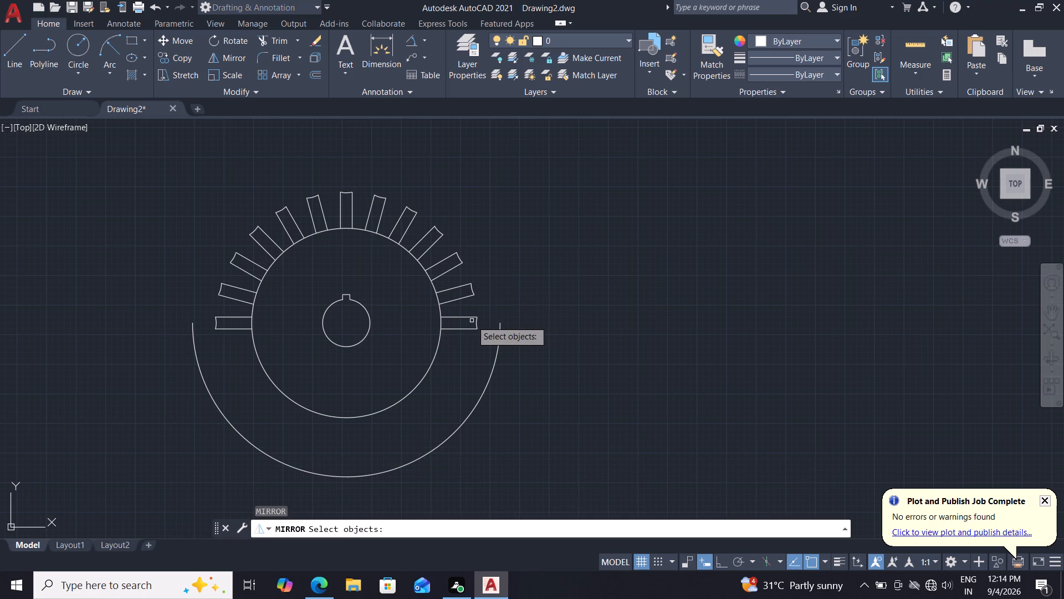
click(471, 328)
click(469, 318)
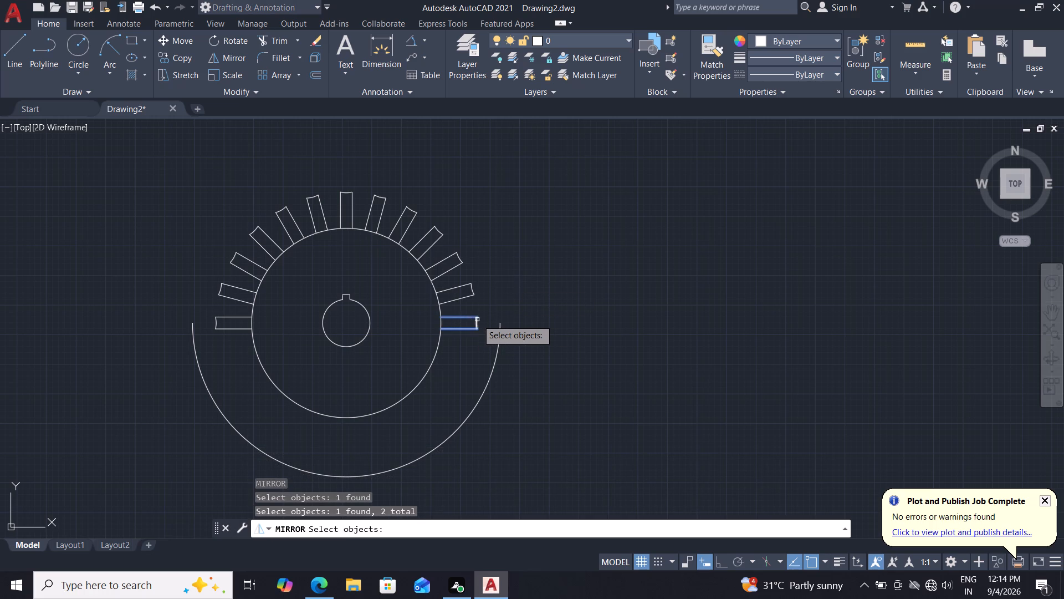
click(477, 319)
click(462, 300)
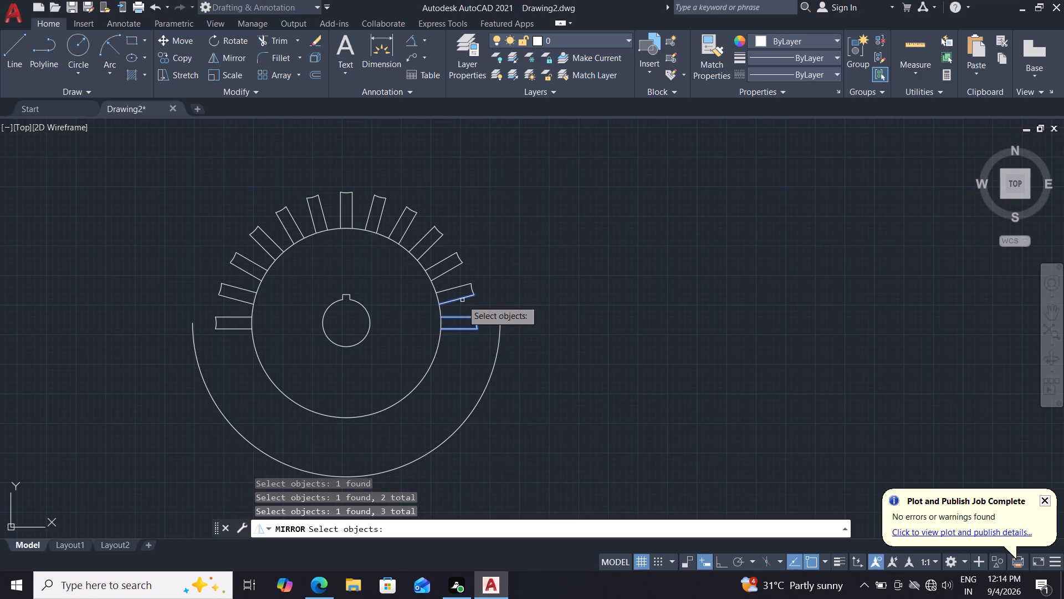
click(458, 289)
click(473, 290)
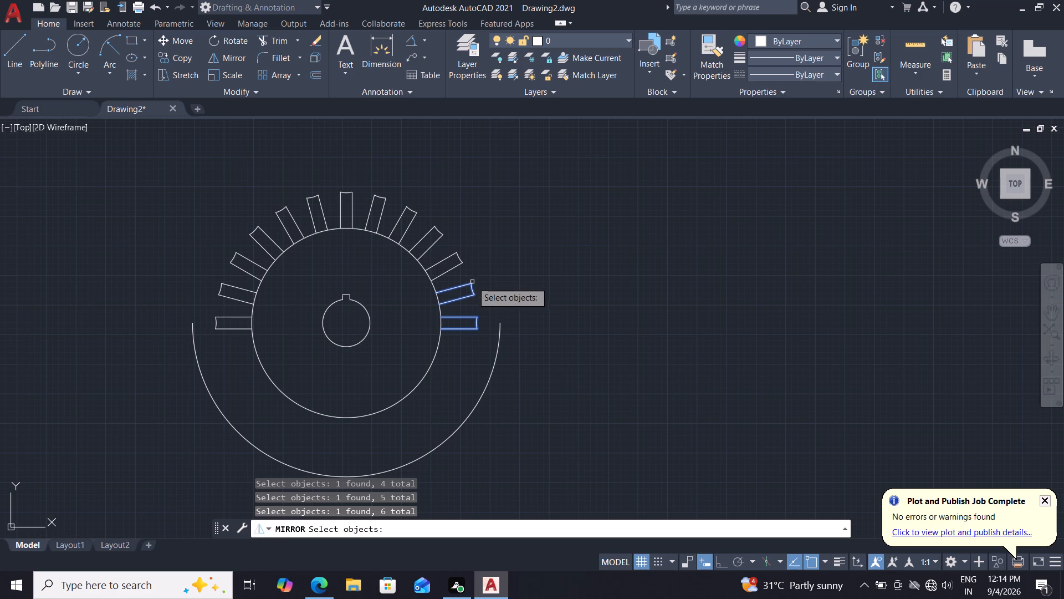
click(469, 263)
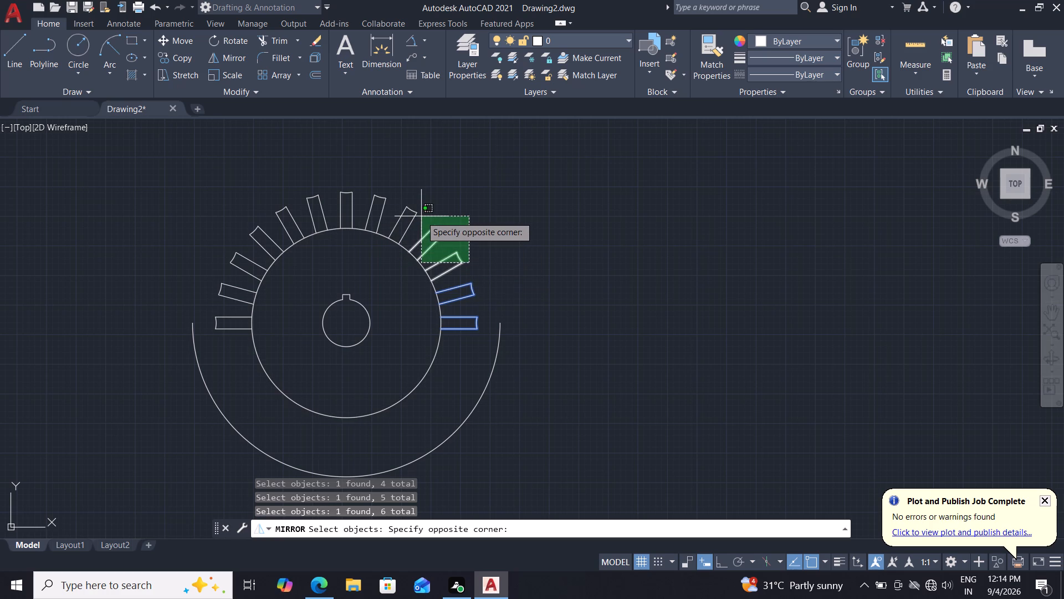
click(421, 216)
click(446, 190)
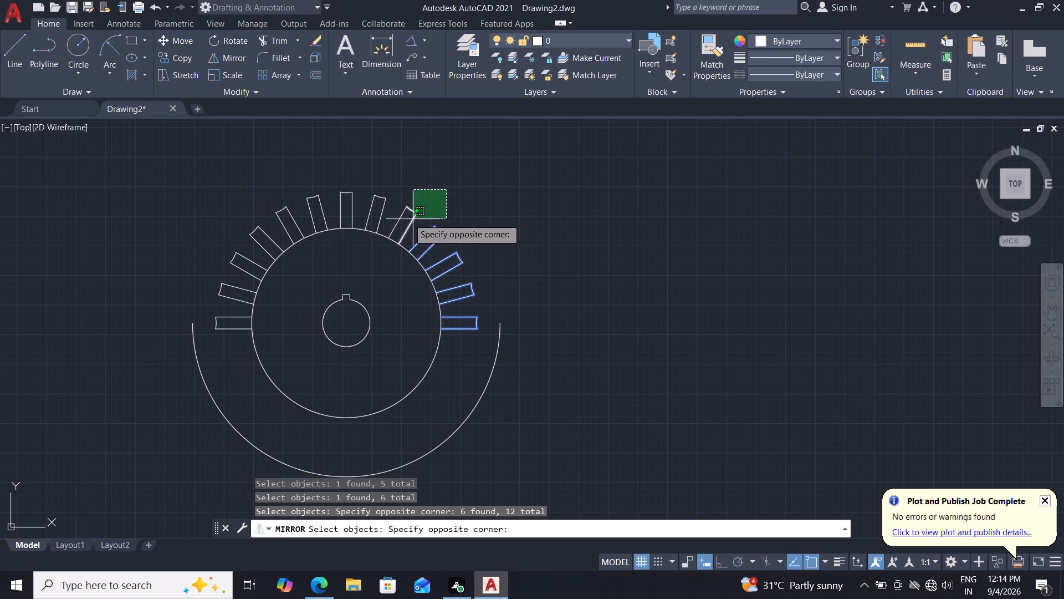
click(251, 226)
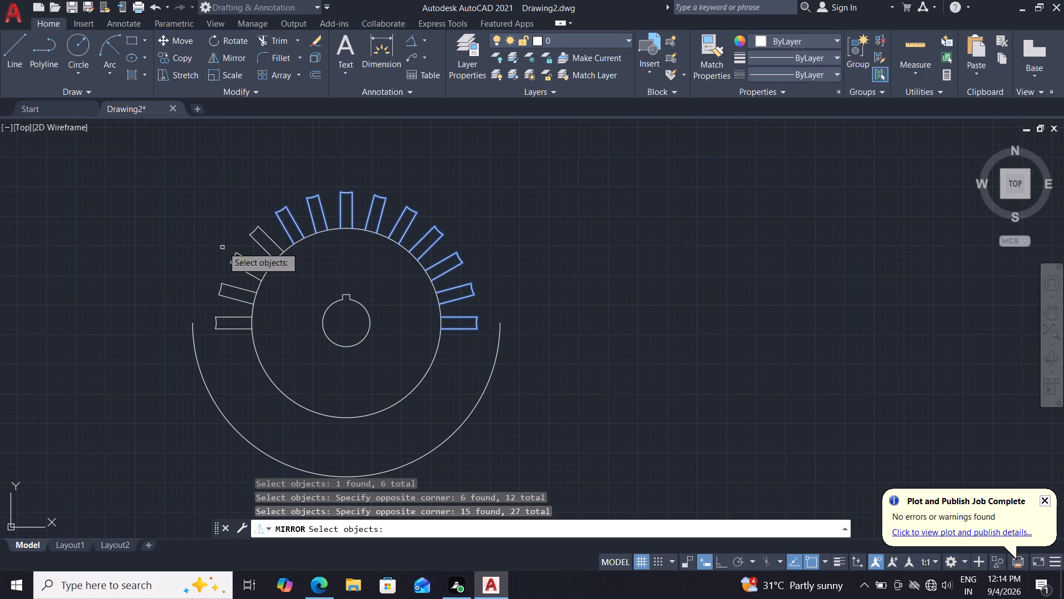
click(269, 226)
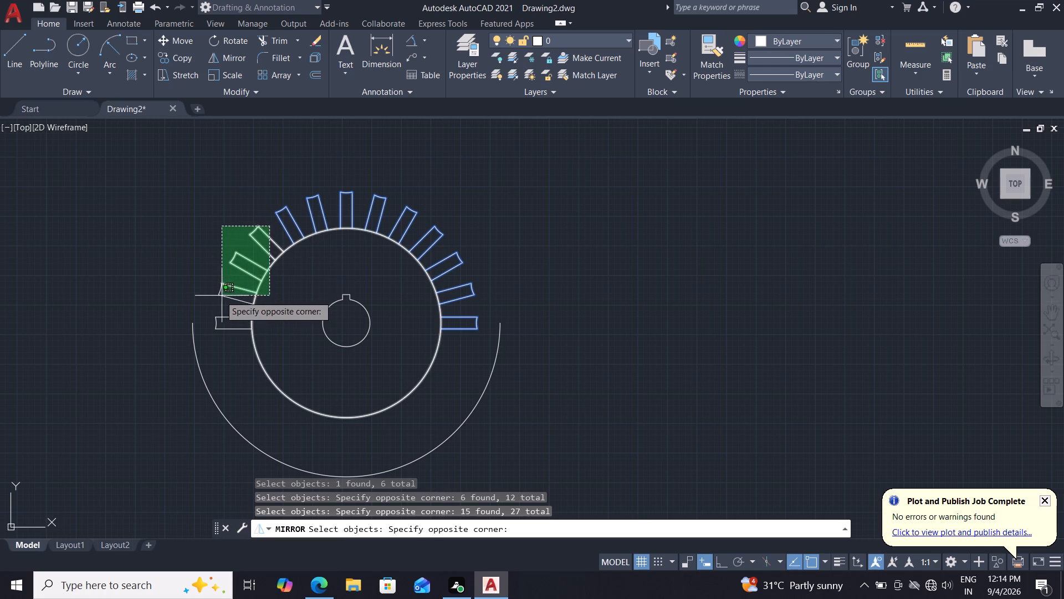
click(219, 341)
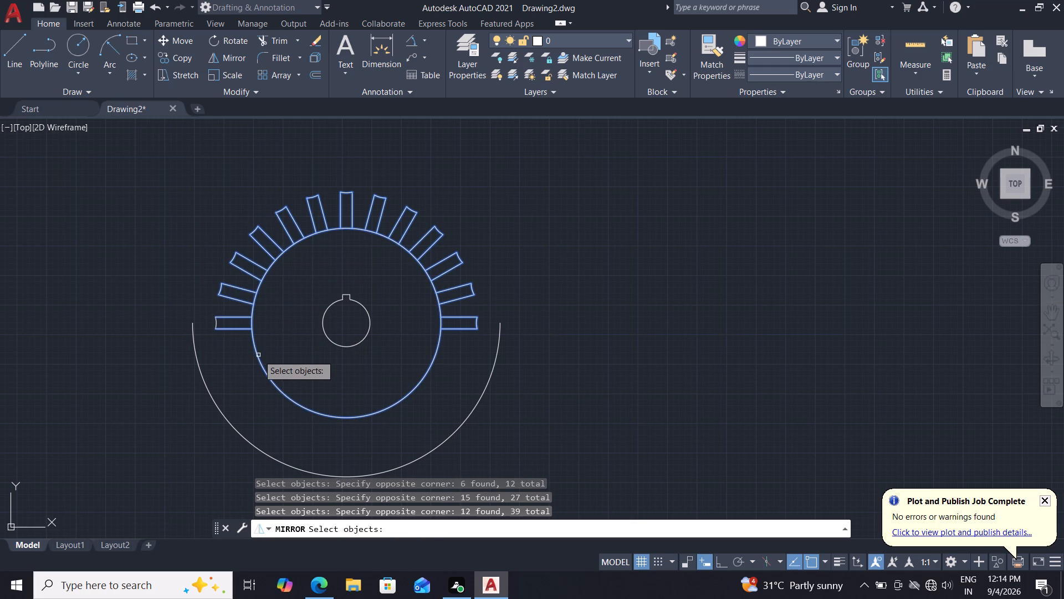
shift+click(258, 355)
click(217, 322)
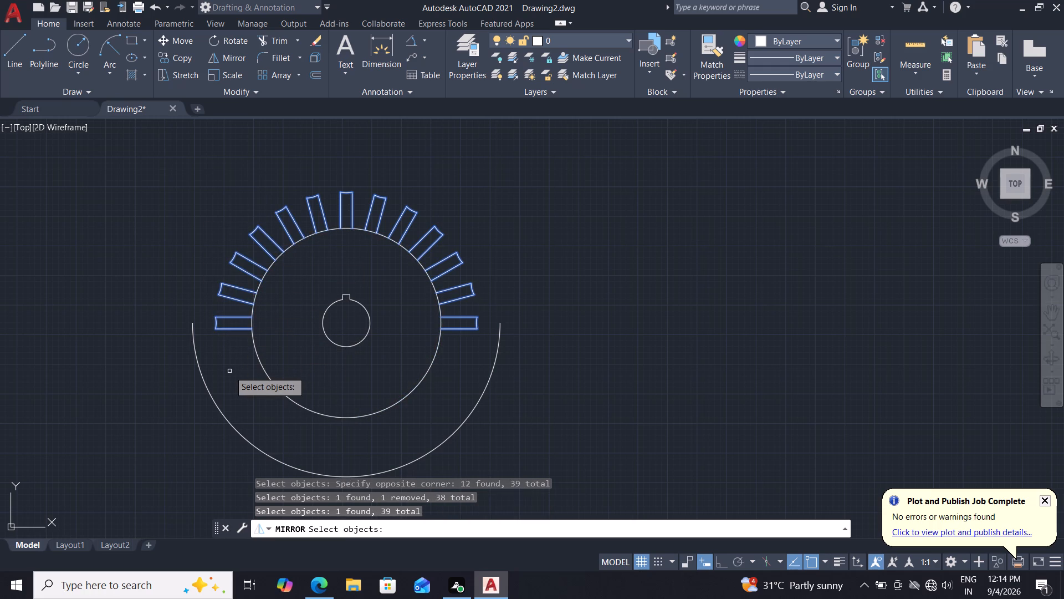
key(Return)
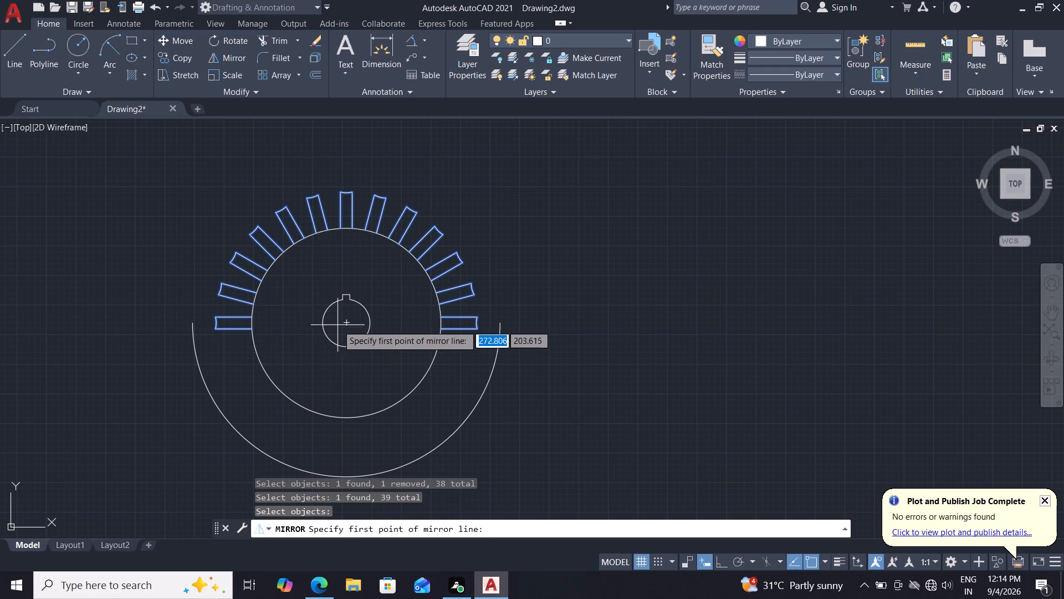
click(344, 321)
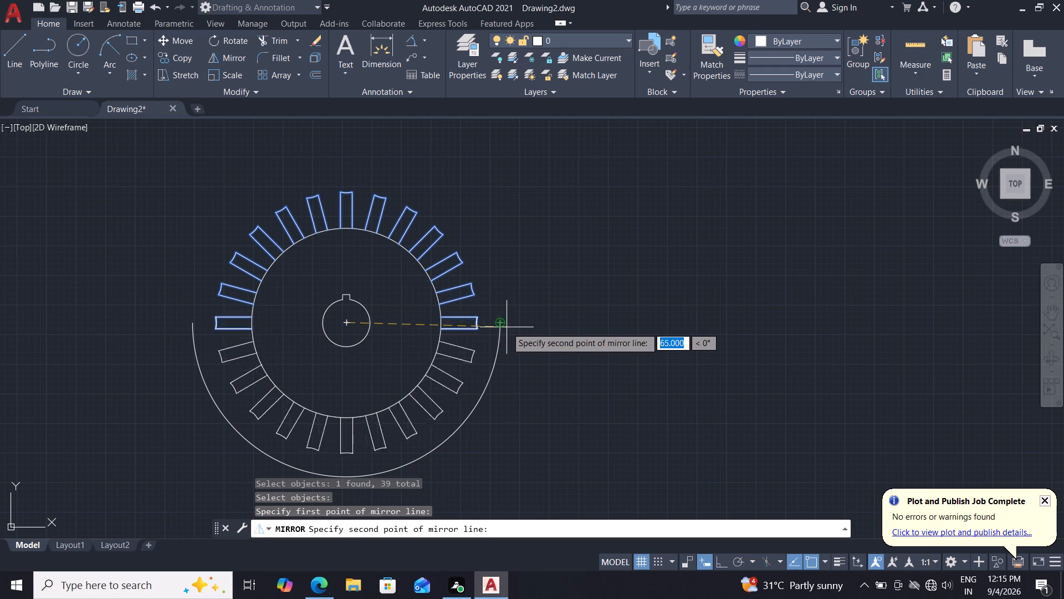
click(500, 325)
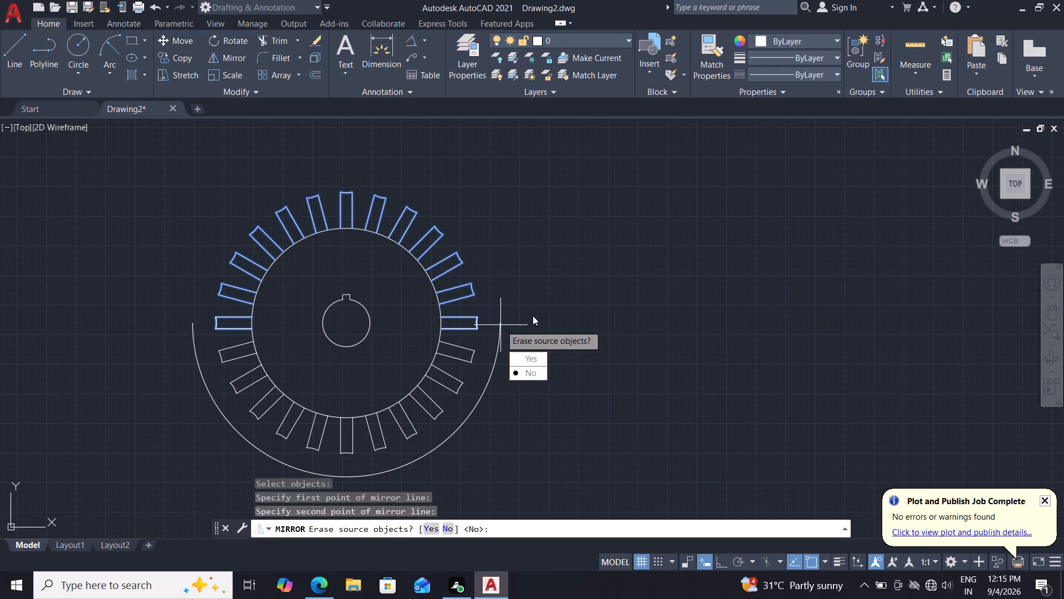
drag(525, 374, 500, 325)
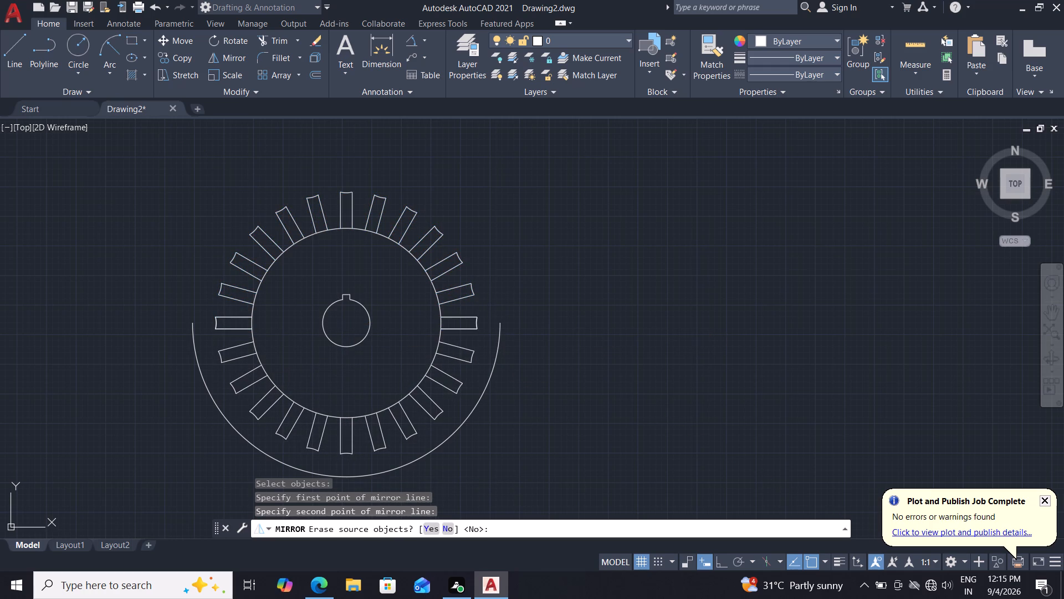
Erase the tab directly above the circle's left horizontal tab, plus the right horizontal tab and the two tabs above it.
click(226, 300)
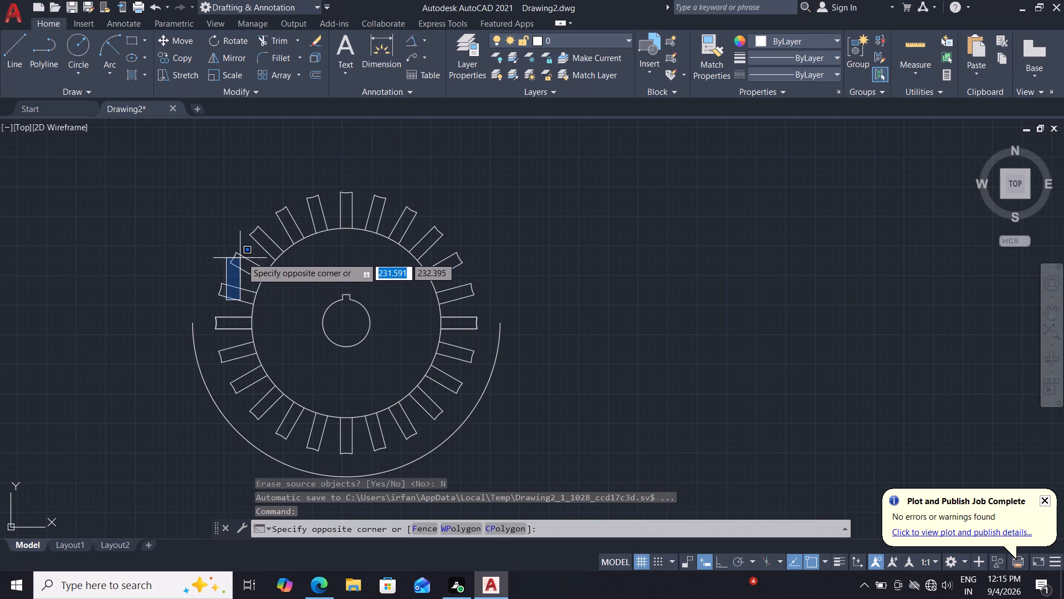
click(181, 245)
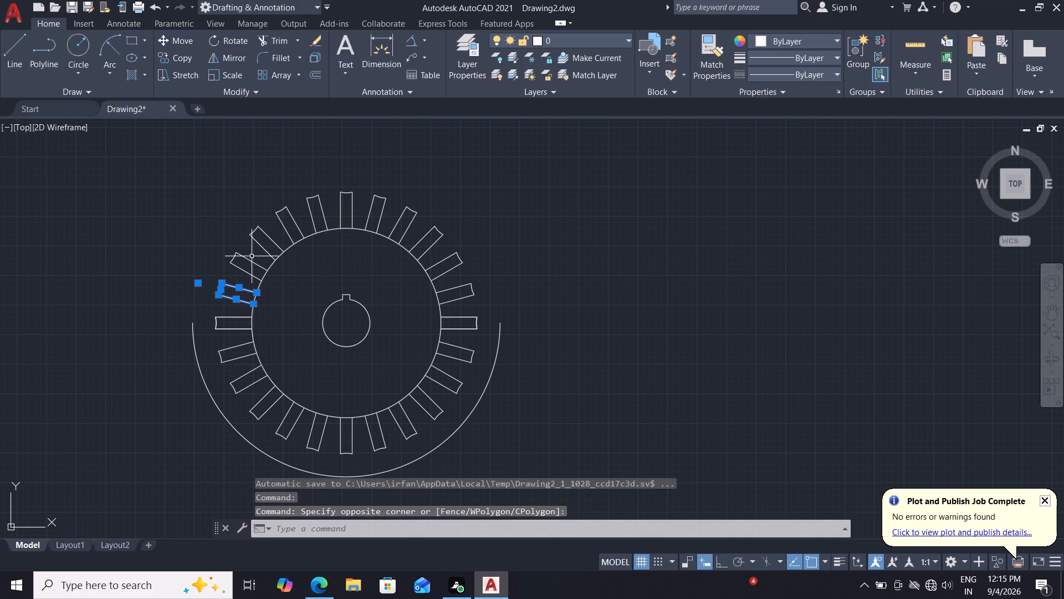
key(Delete)
click(497, 323)
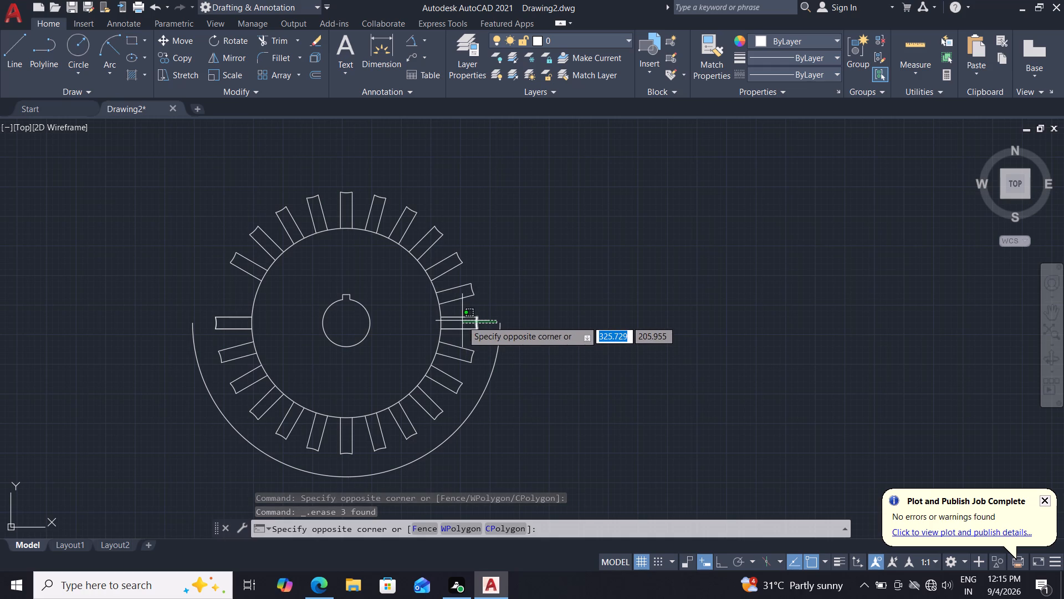
click(462, 321)
key(Delete)
click(480, 334)
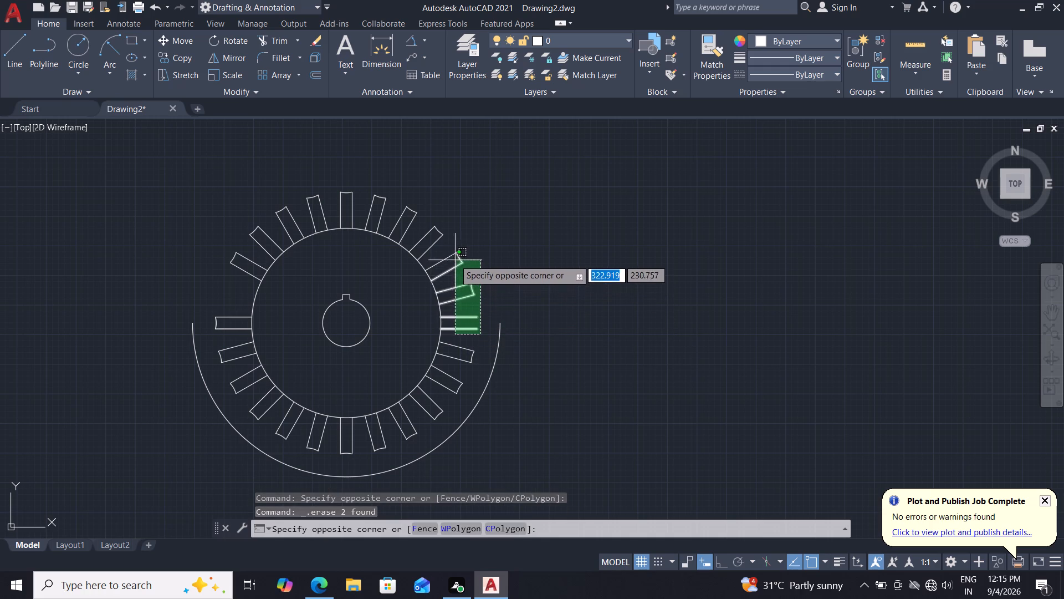
click(444, 219)
key(Delete)
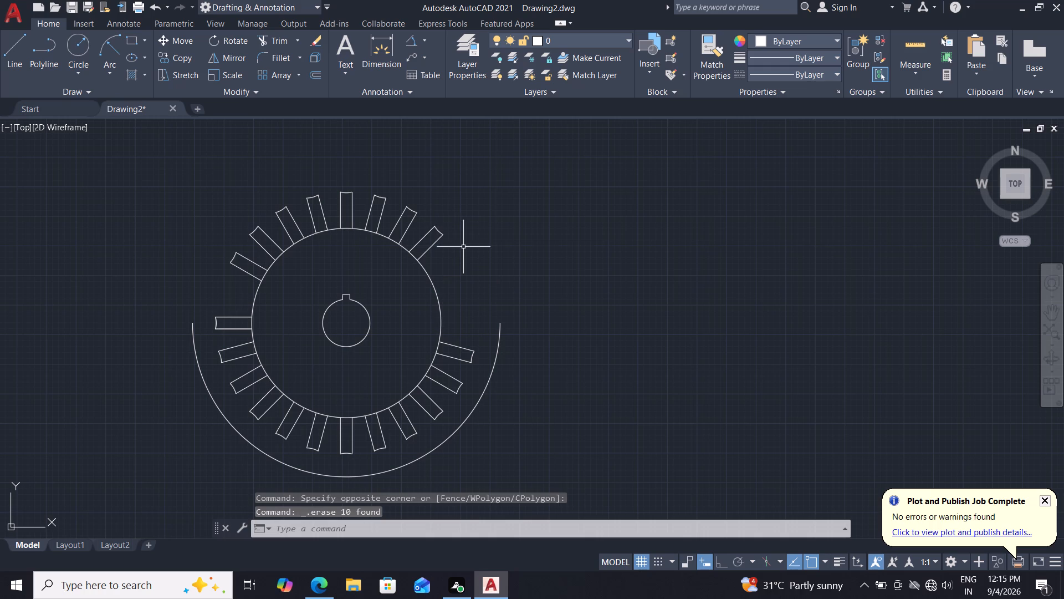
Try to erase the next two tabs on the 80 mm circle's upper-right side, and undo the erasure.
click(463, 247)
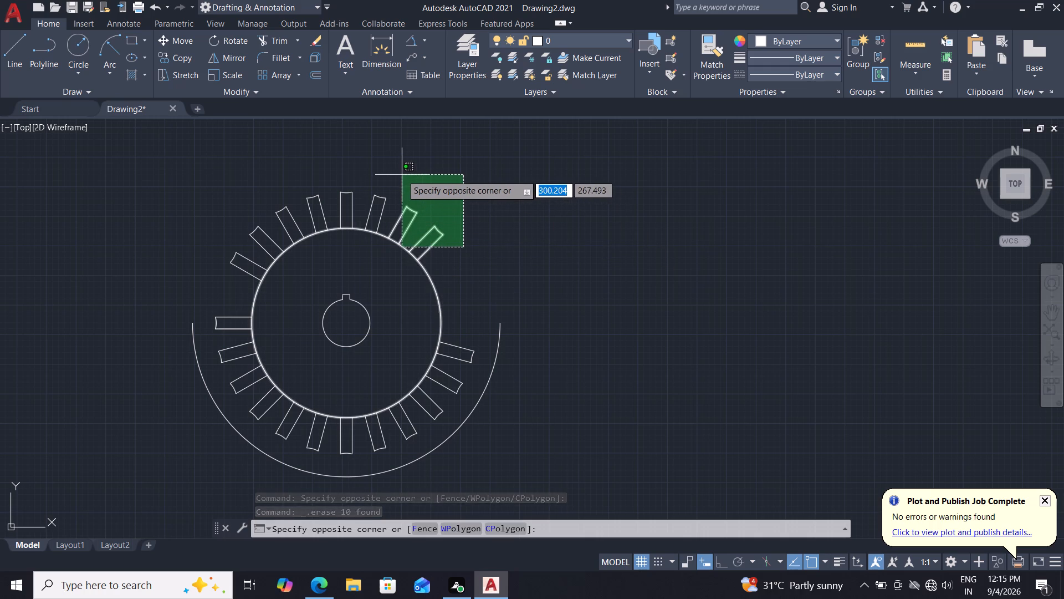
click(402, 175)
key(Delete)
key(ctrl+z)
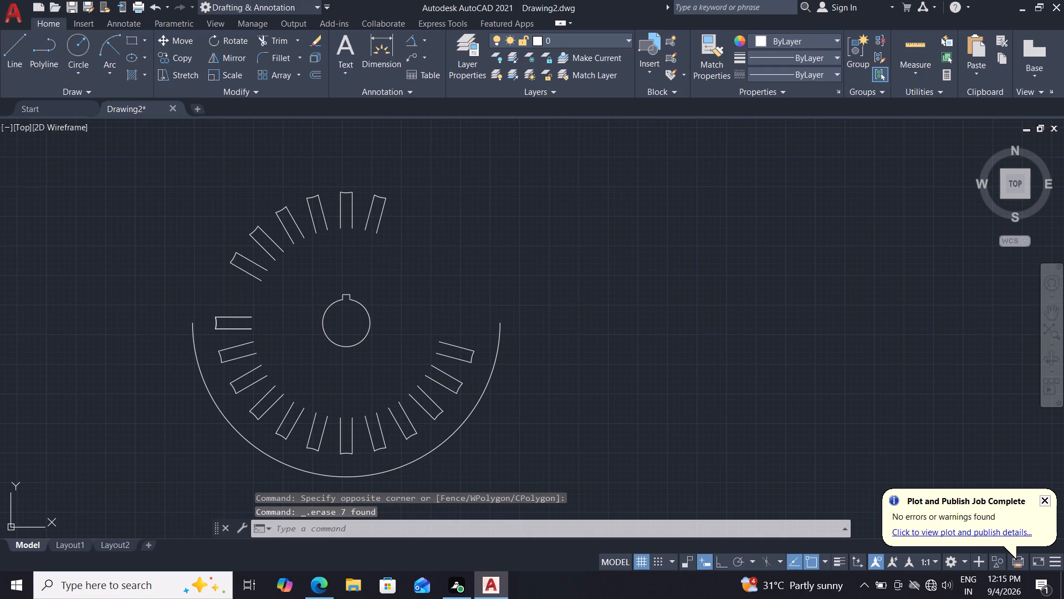
Erase all remaining tabs and leftover tab pieces above the horizontal tab on the 80 mm circle's upper half, keeping the circle.
click(461, 253)
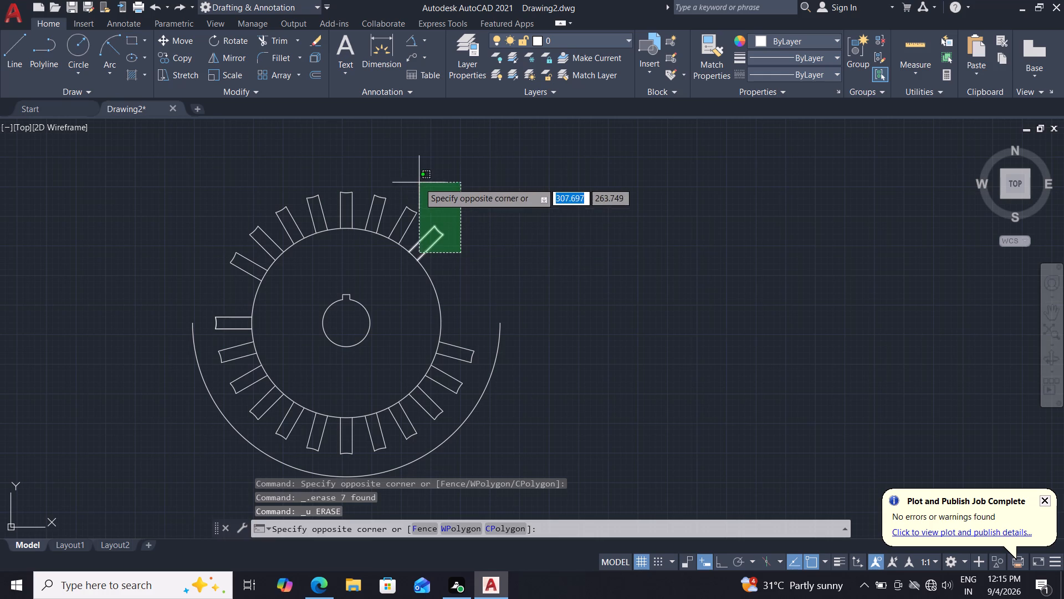
click(414, 166)
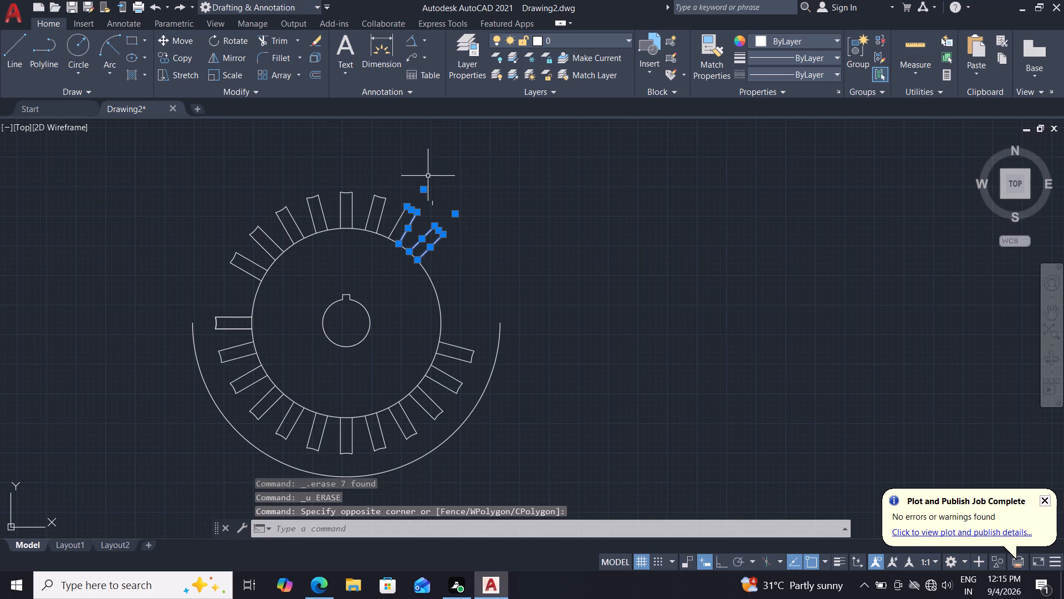
key(Delete)
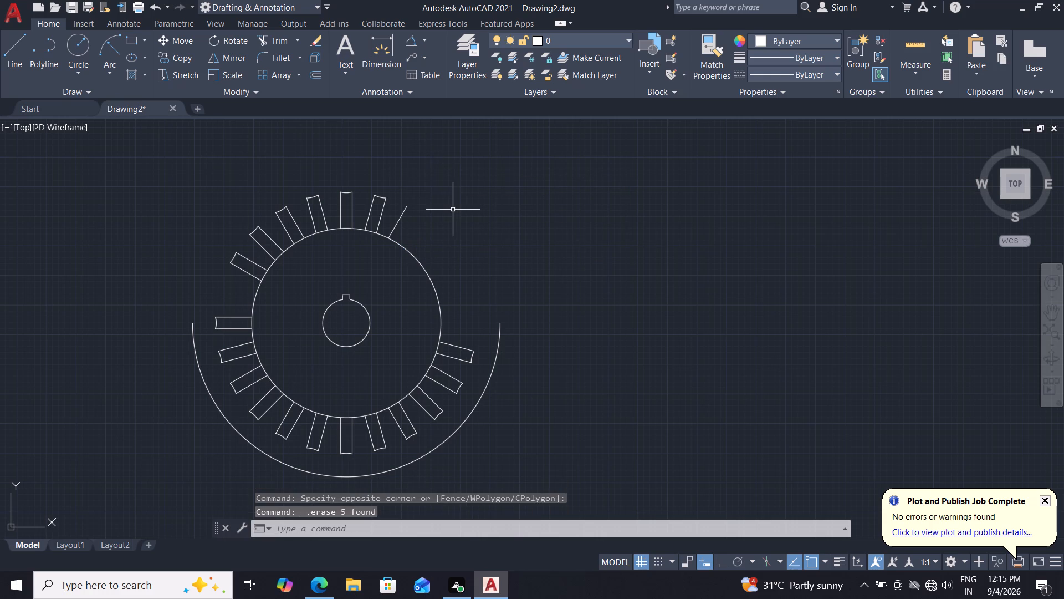
click(453, 210)
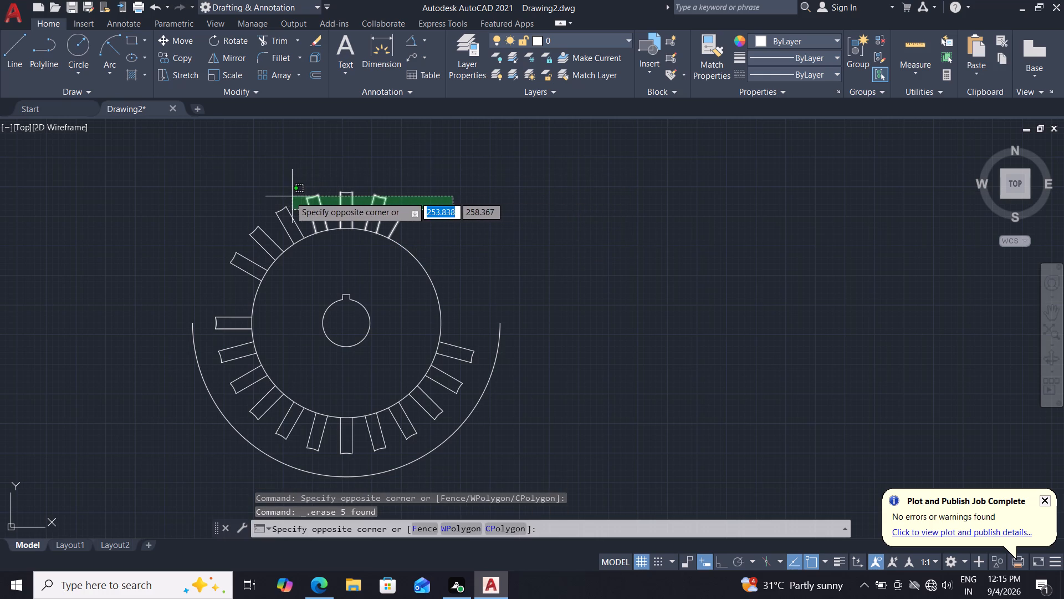
click(242, 227)
key(Delete)
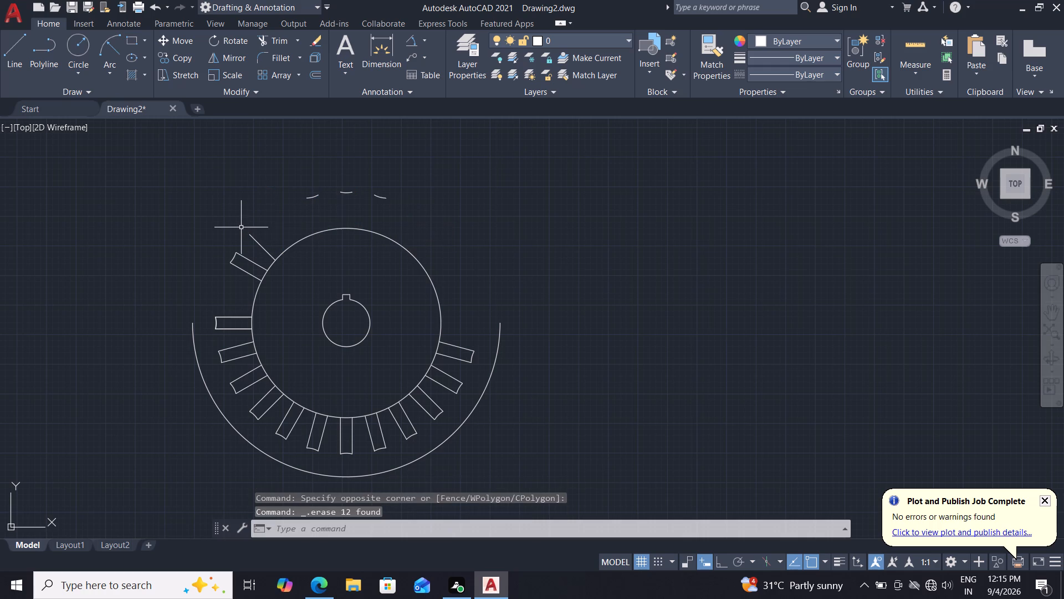
click(445, 191)
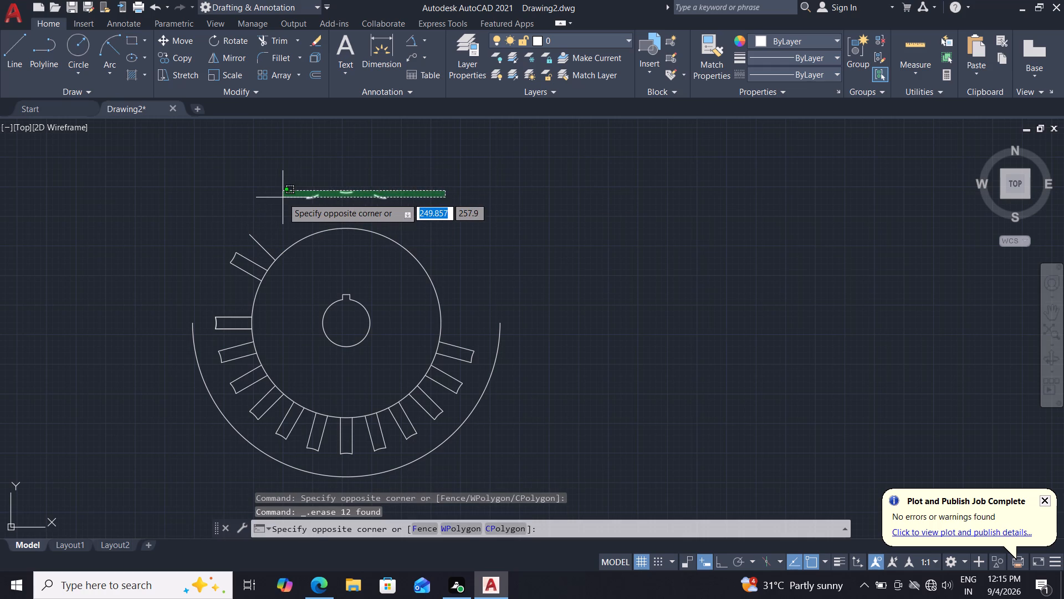
click(283, 197)
key(Delete)
click(276, 224)
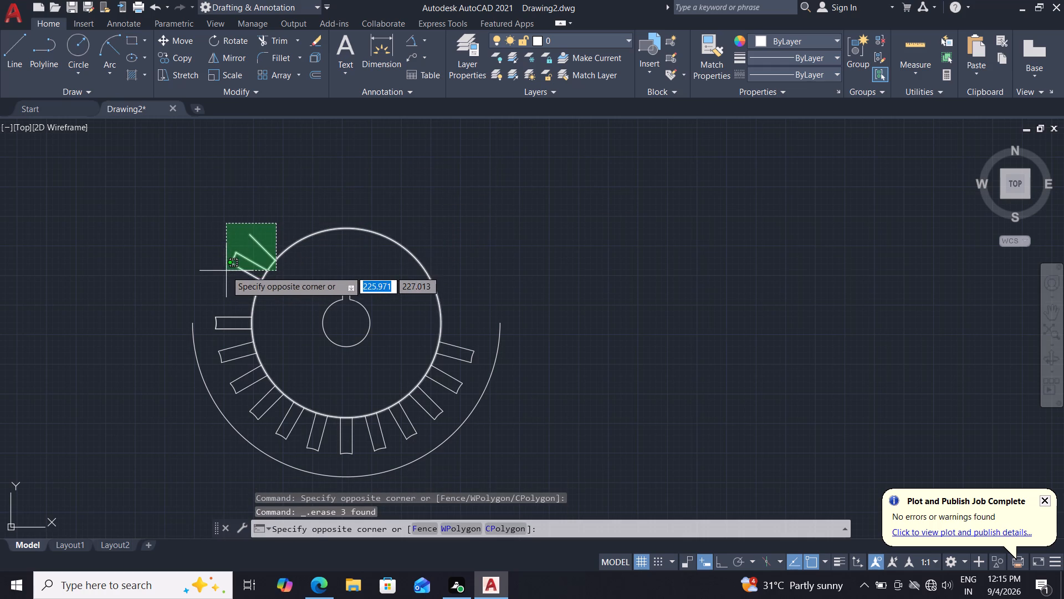
click(228, 270)
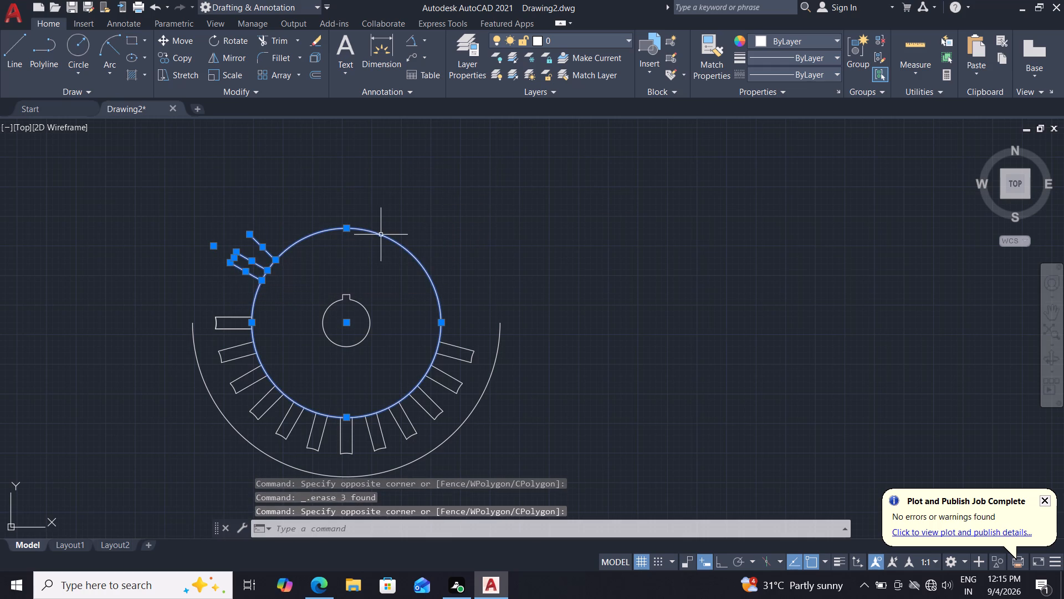
shift+click(385, 237)
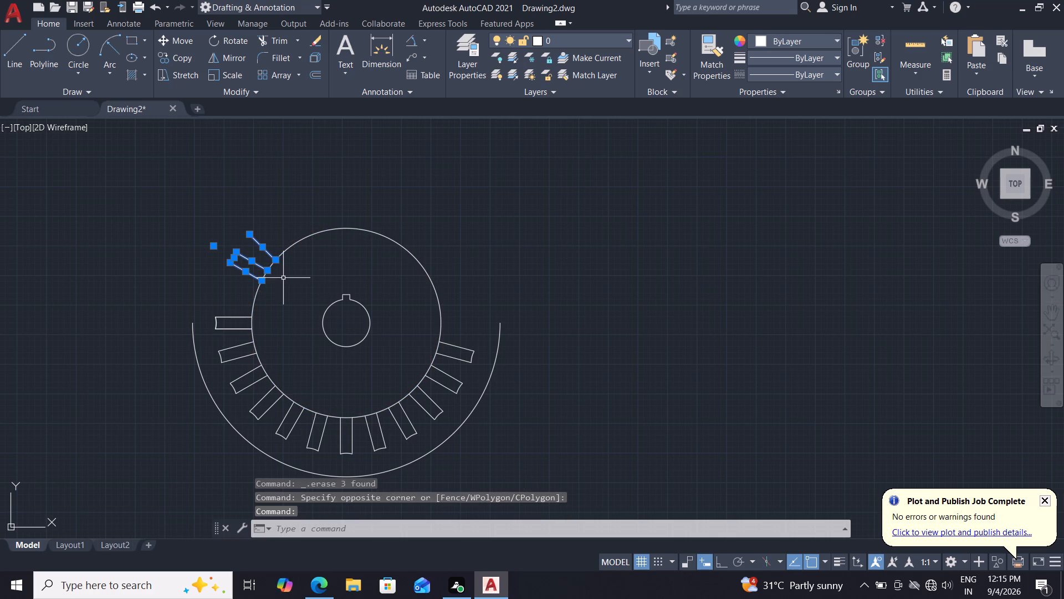
key(Delete)
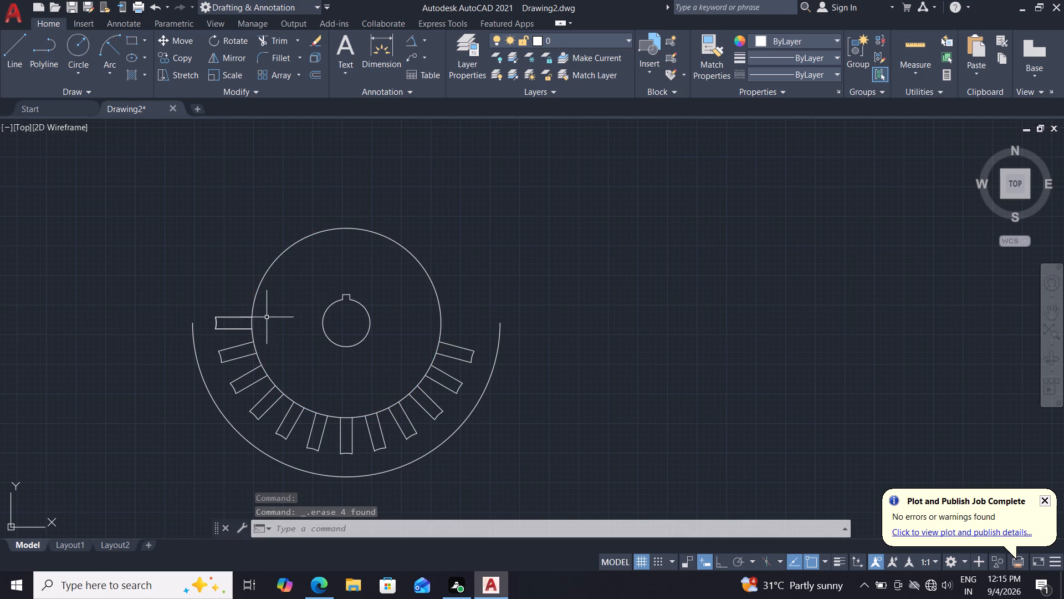
Mirror the left horizontal tab about the vertical line through the bore's centre, keeping the source objects.
text(mi)
key(Return)
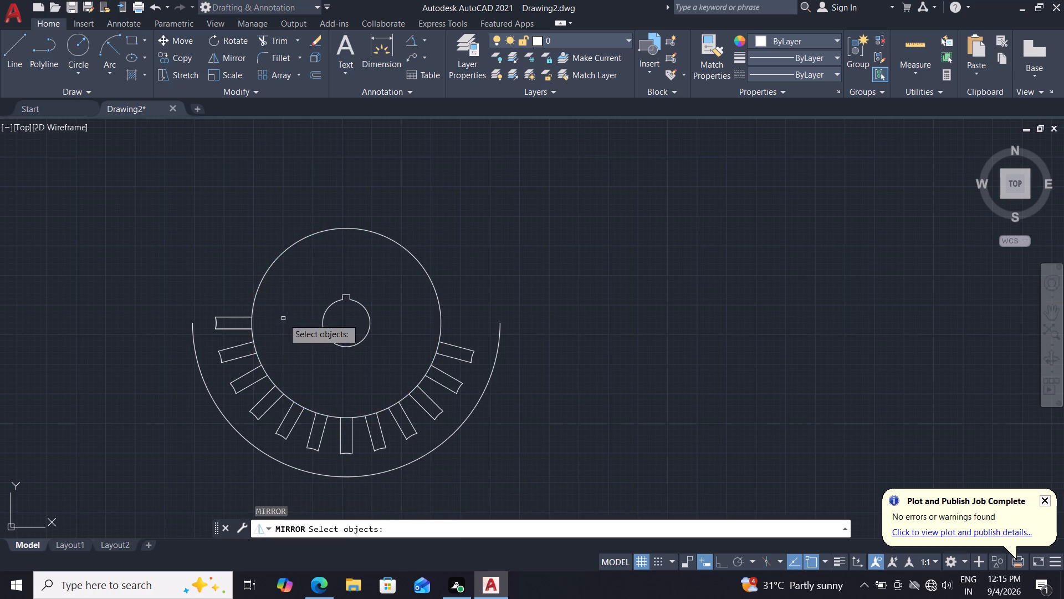
click(237, 328)
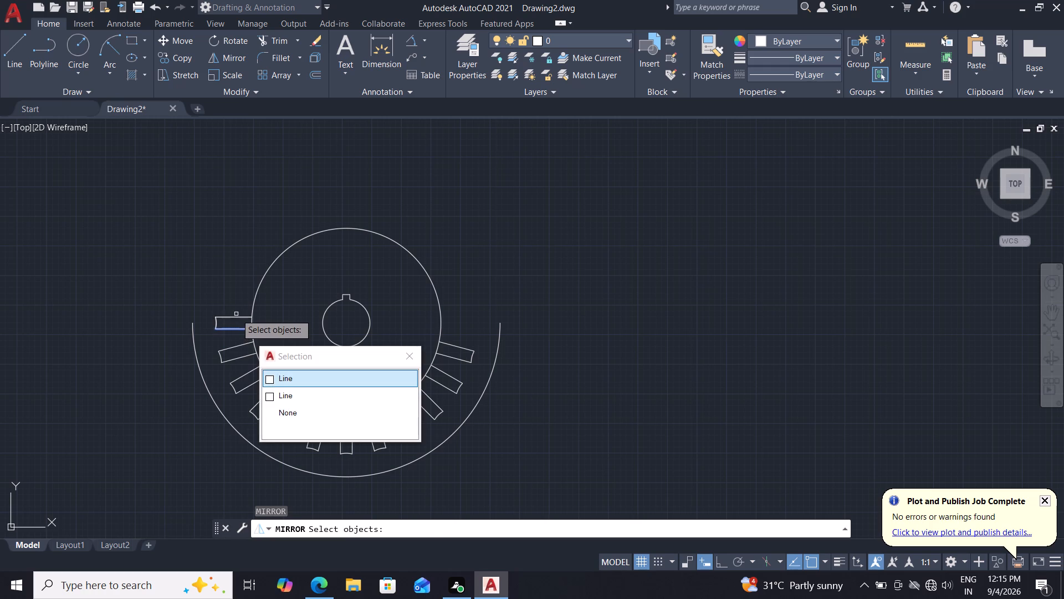
click(236, 314)
click(214, 322)
key(Return)
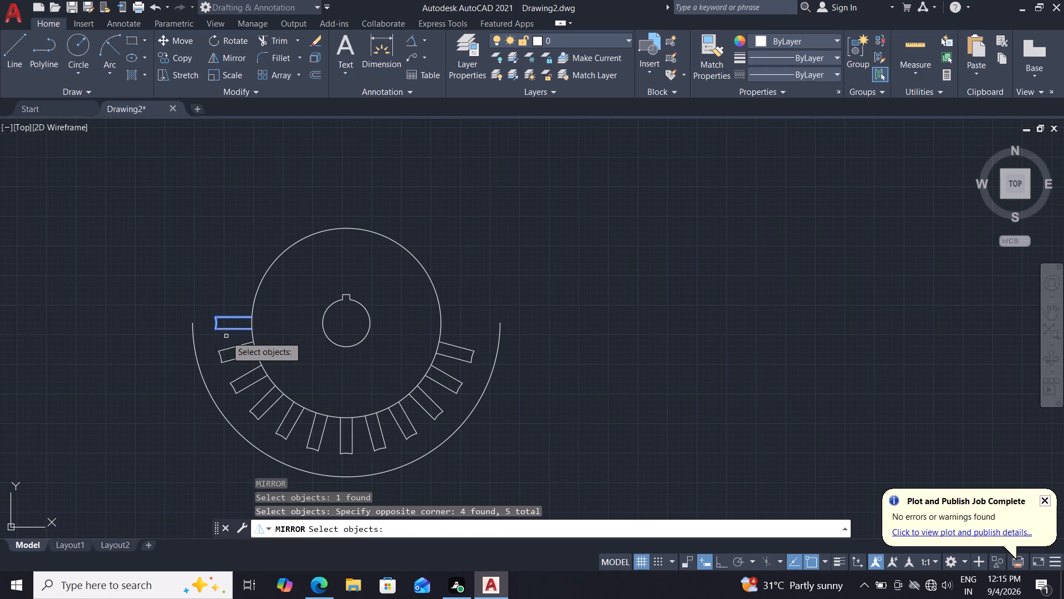
click(346, 321)
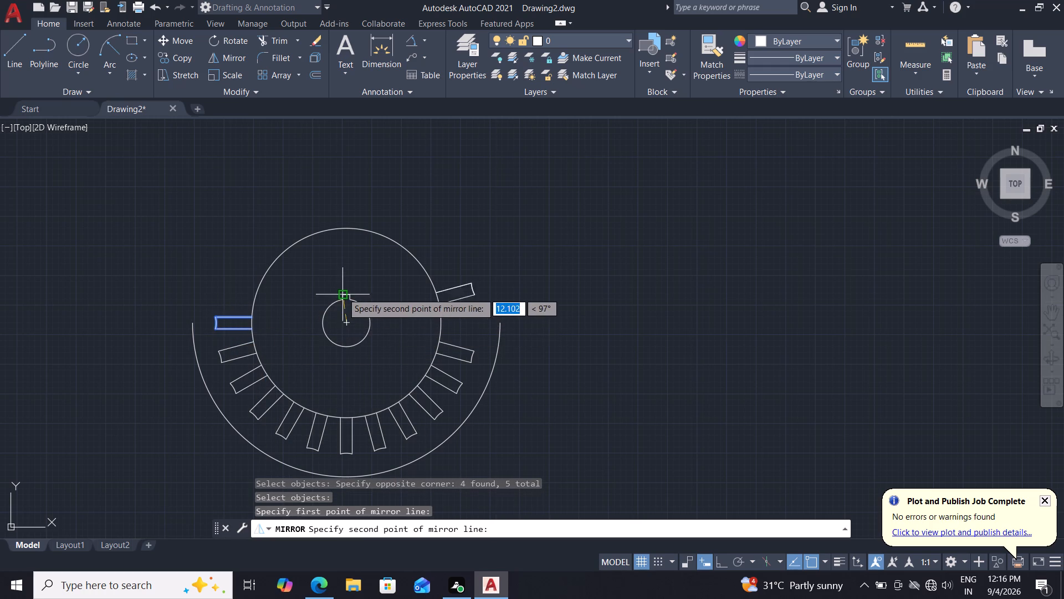
click(345, 227)
drag(369, 272, 345, 227)
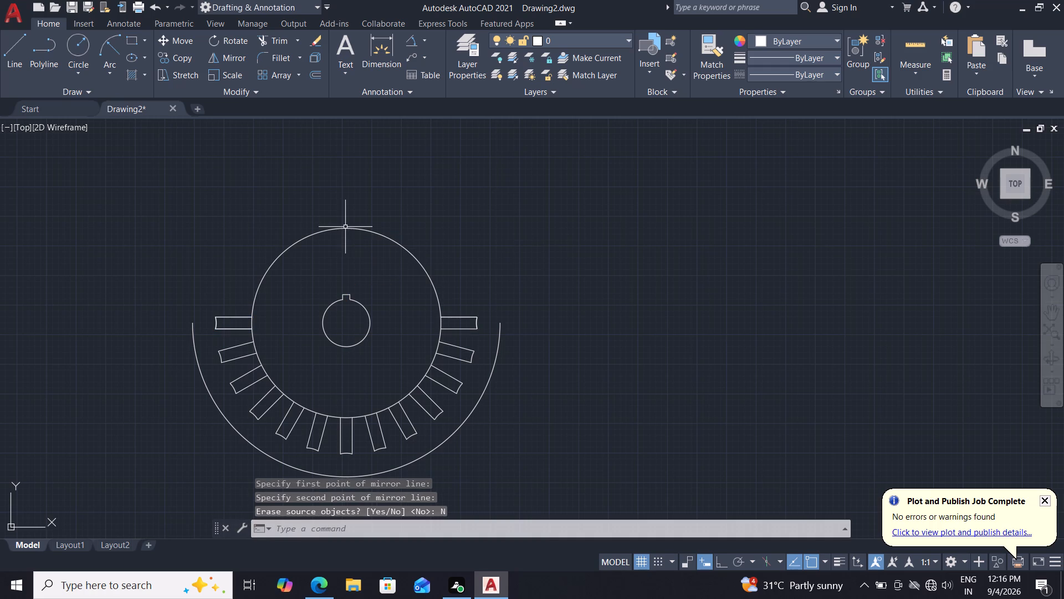
key(Escape)
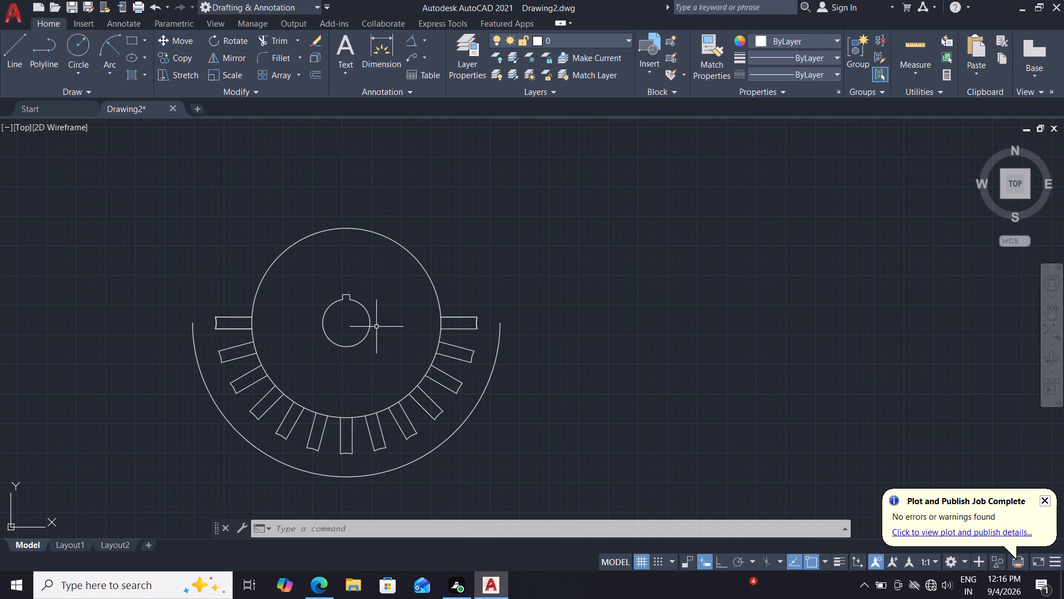
Draw two lines joining the bore's centre to the 130 mm half circle's left end and to the end-arc midpoint of the first tab below it.
click(15, 57)
click(347, 323)
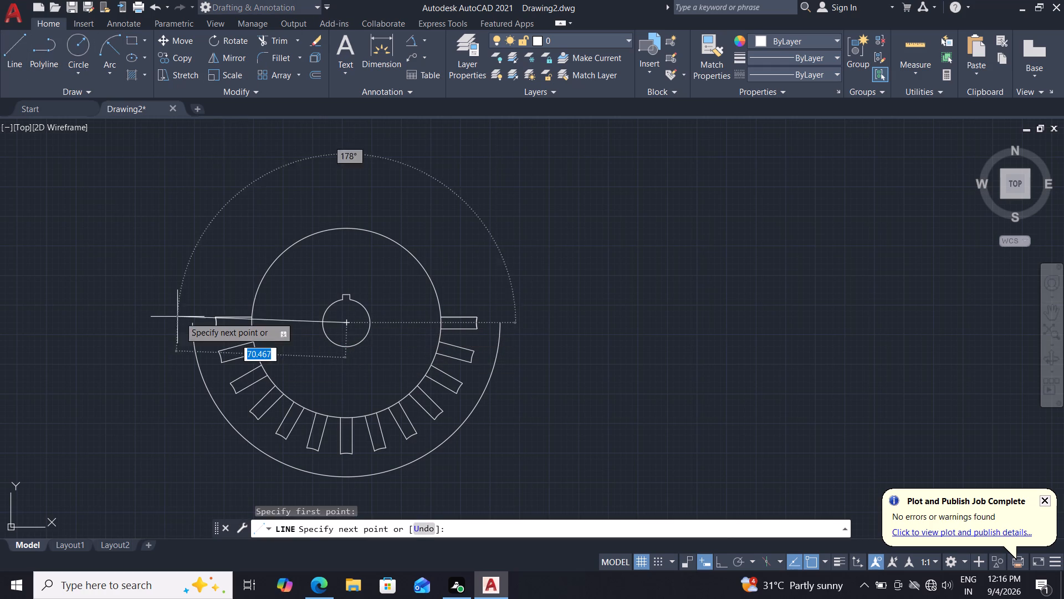
click(195, 324)
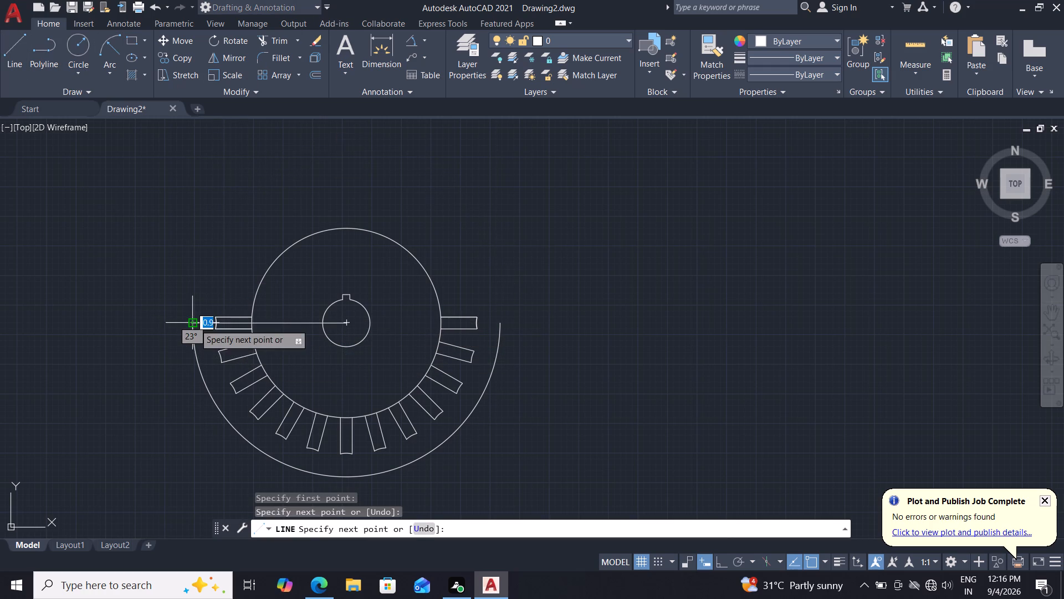
key(Escape)
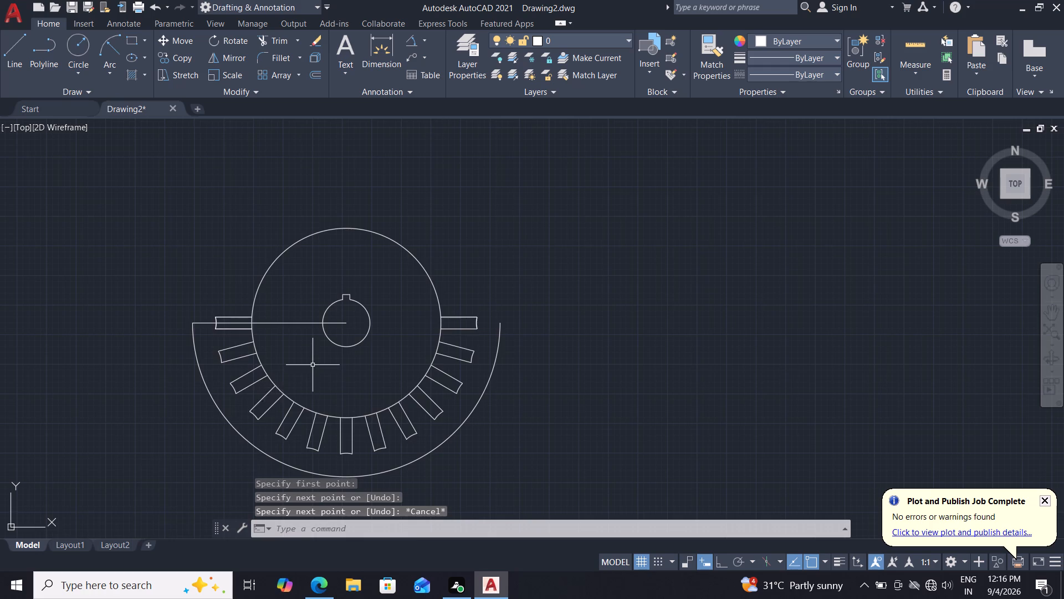
scroll(313, 365, up, 1)
key(l)
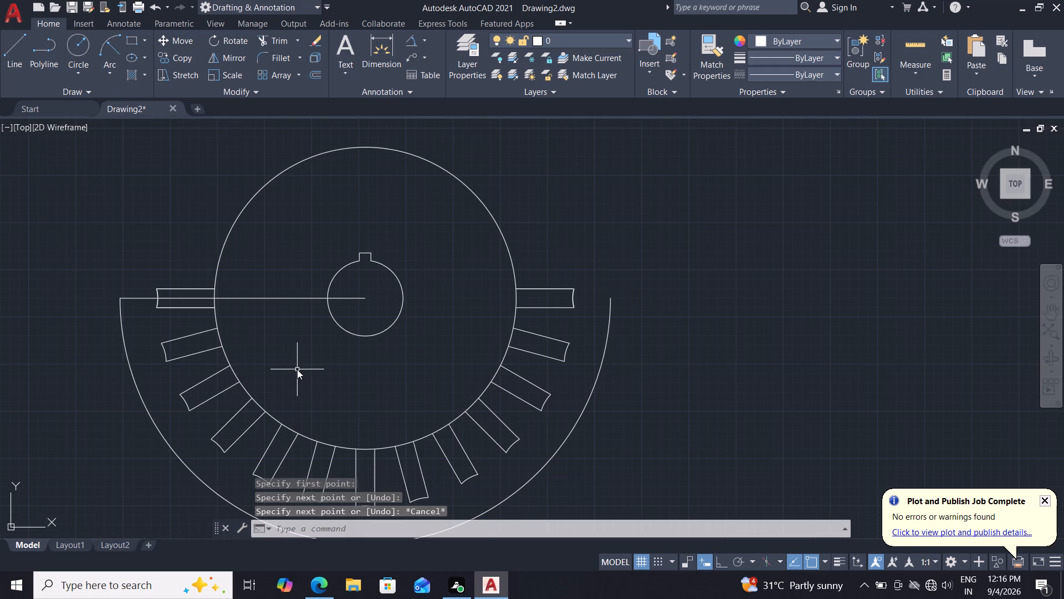
key(Return)
click(161, 351)
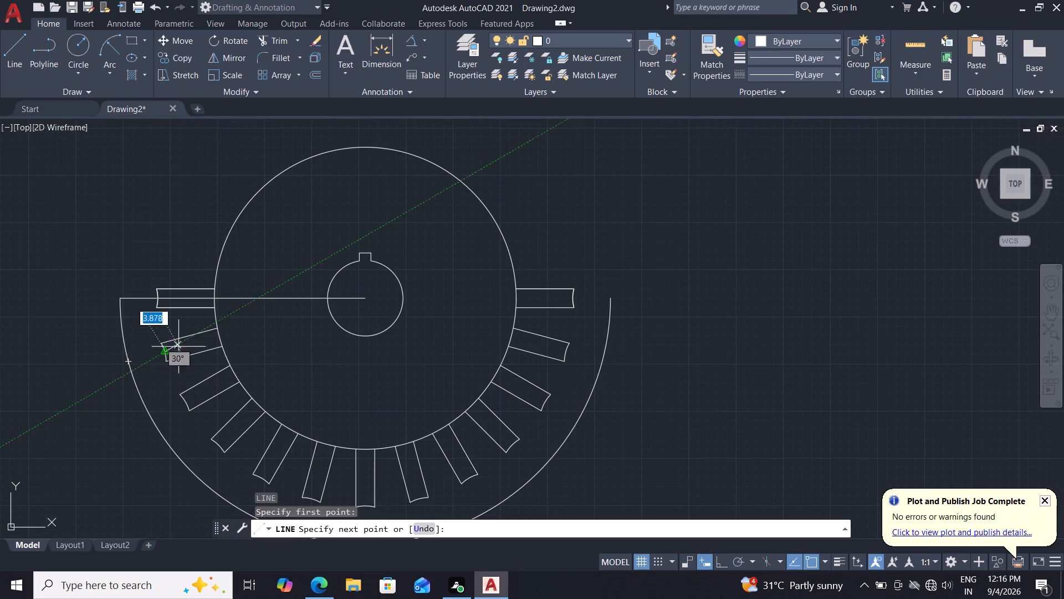
click(366, 295)
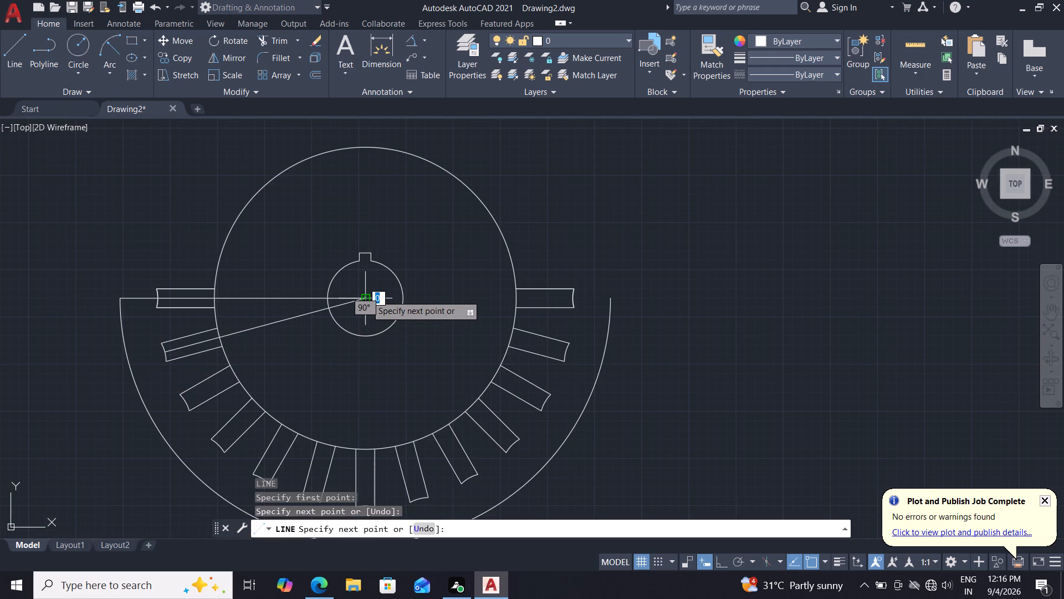
key(Escape)
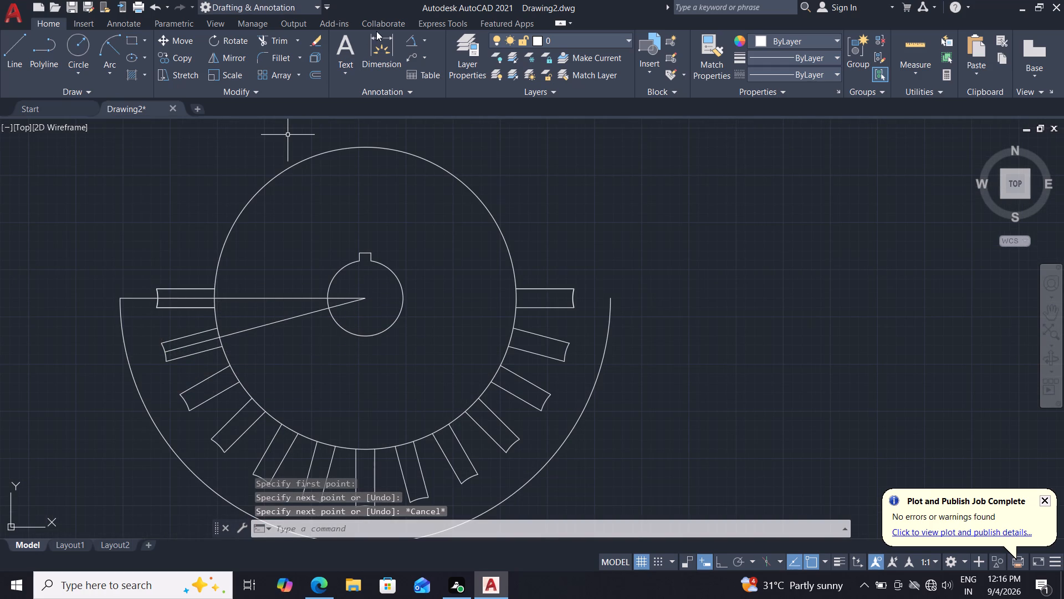
Add an angular dimension between the two centre lines, placed just outside the half circle's left side.
click(408, 39)
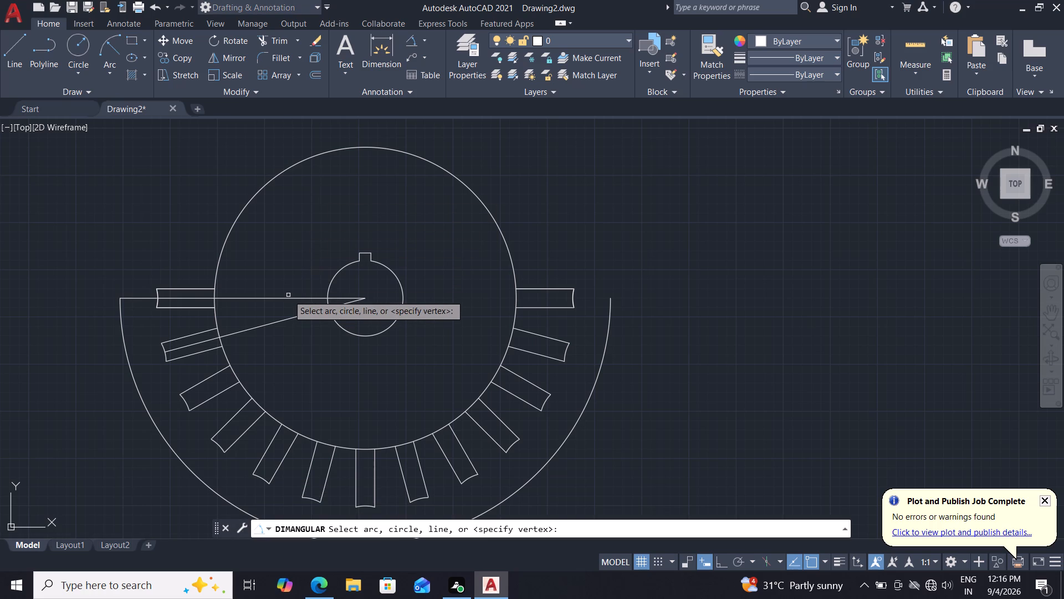
click(288, 297)
click(290, 320)
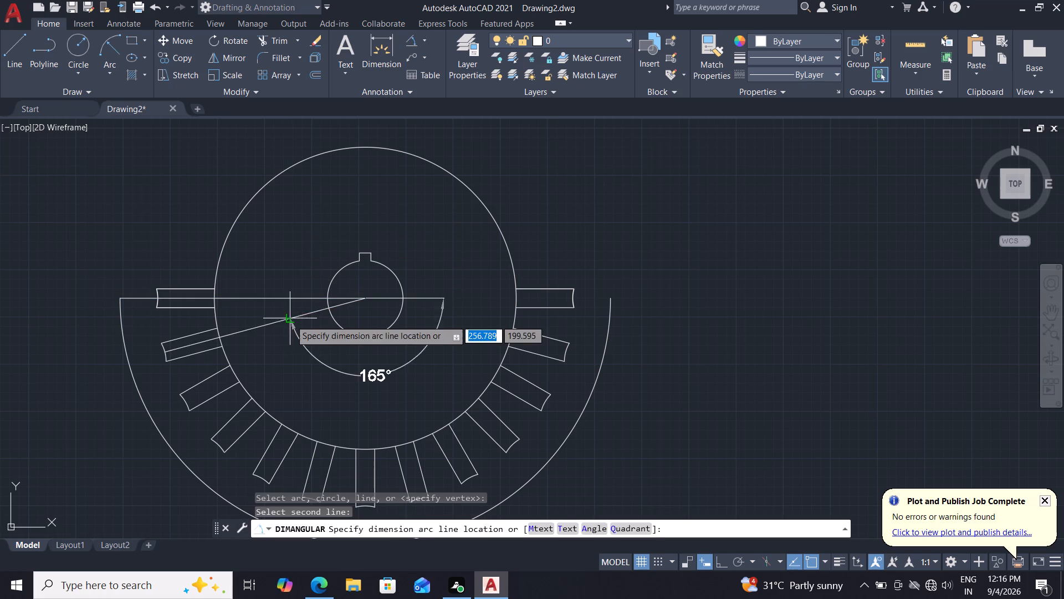
click(93, 349)
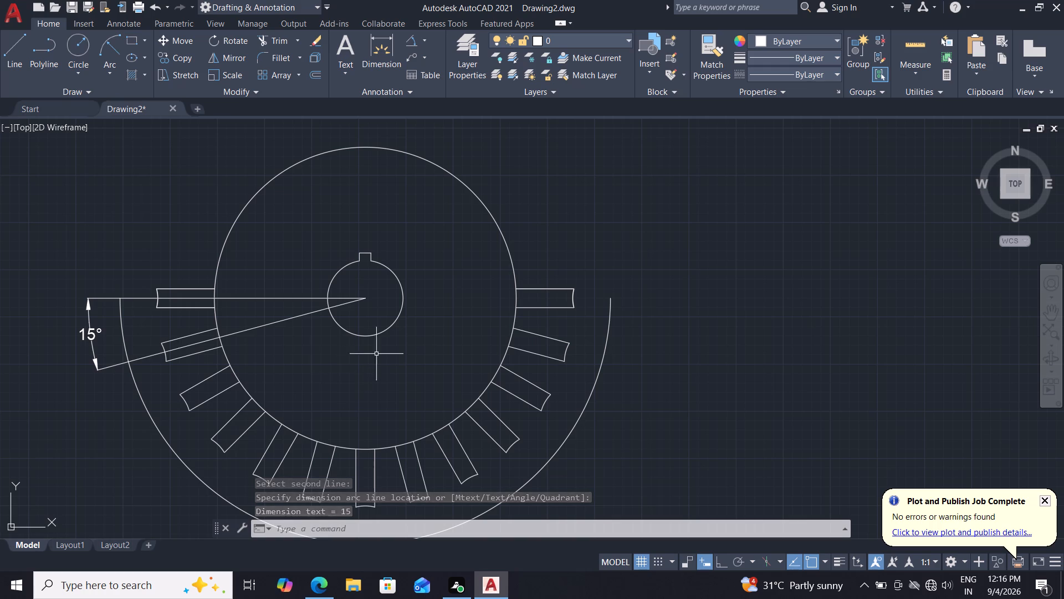
Add a diameter dimension to the large lower half circle, placed outside its right side.
scroll(381, 353, down, 2)
scroll(382, 353, up, 1)
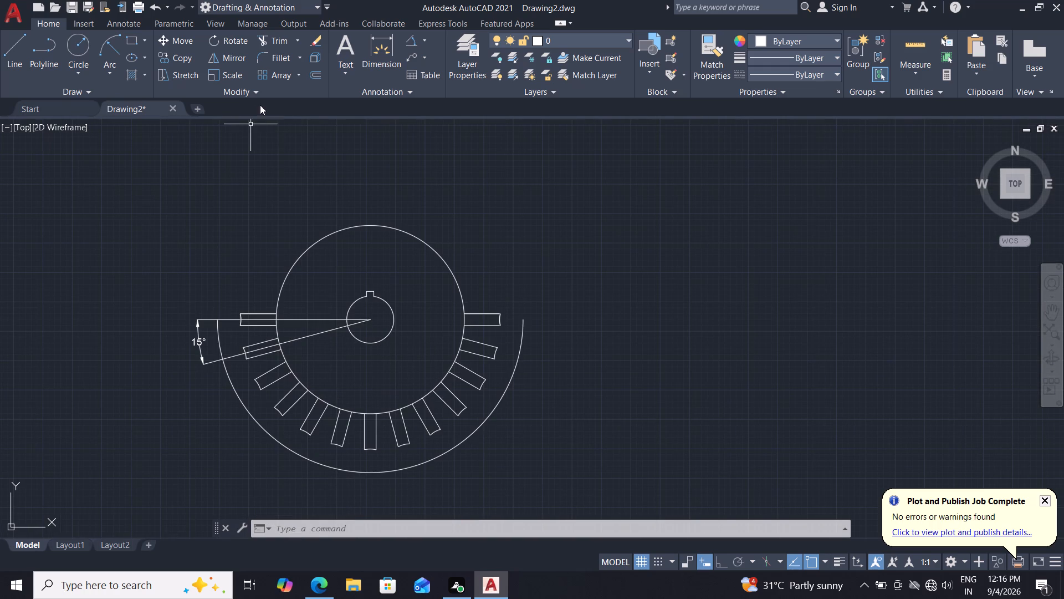
click(422, 36)
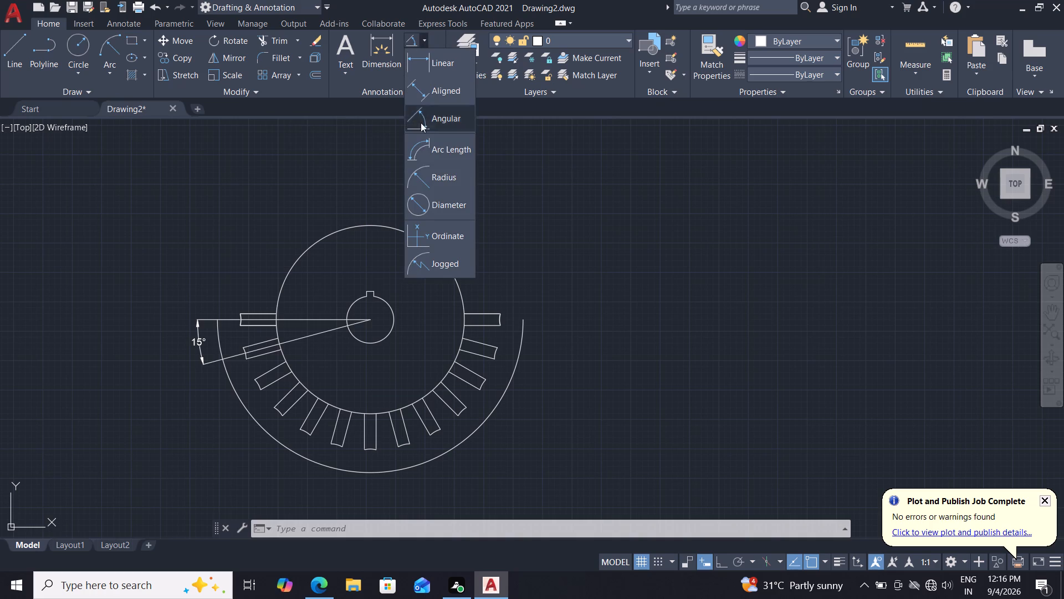
click(444, 207)
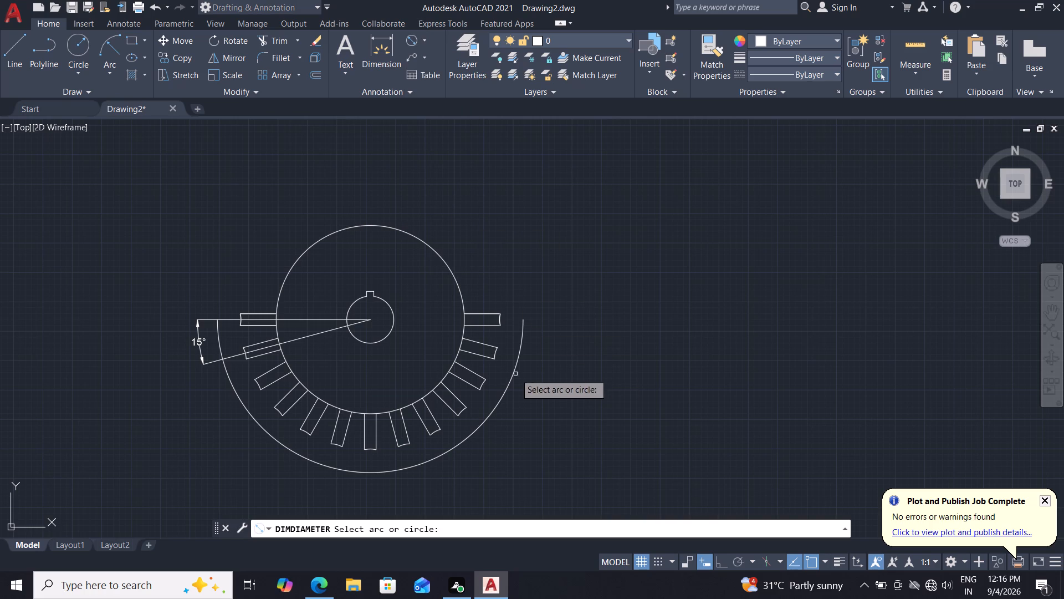
click(515, 364)
click(549, 361)
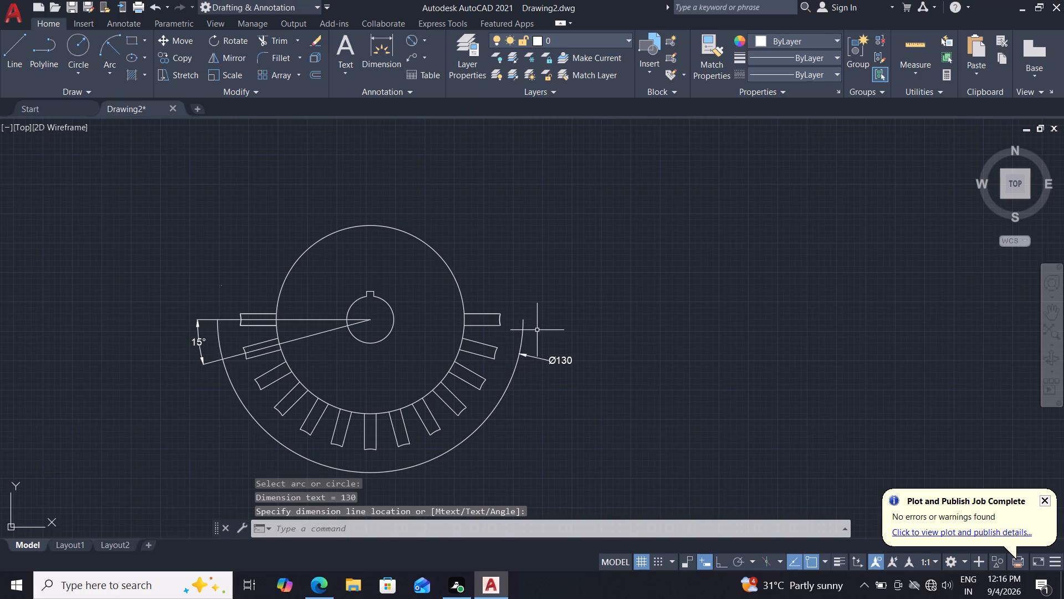
Add a radius dimension to the end arc of the right horizontal tab, placed above the half circle's diameter dimension.
click(426, 36)
click(431, 171)
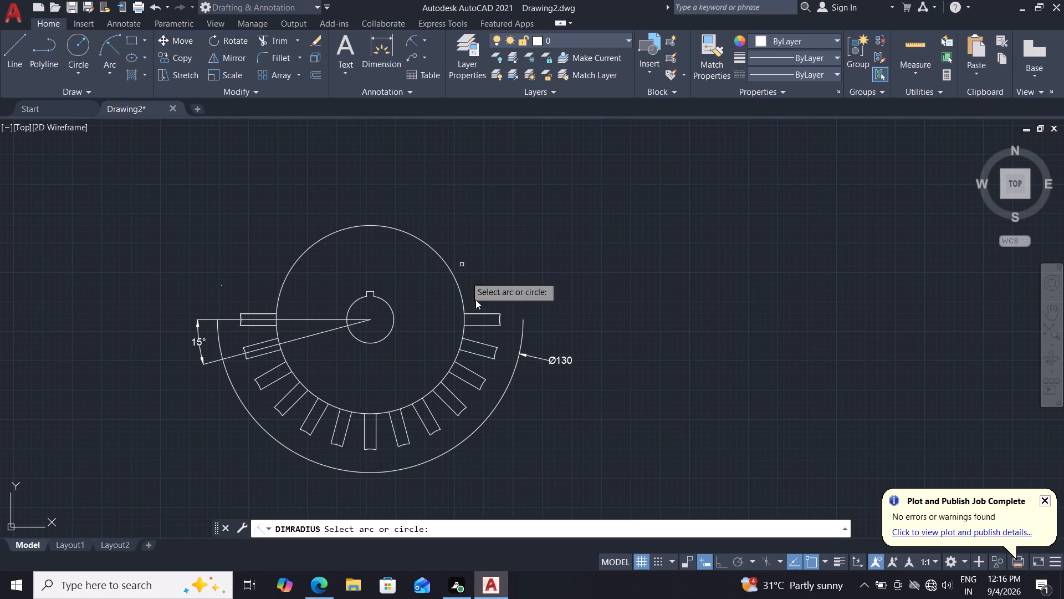
click(498, 320)
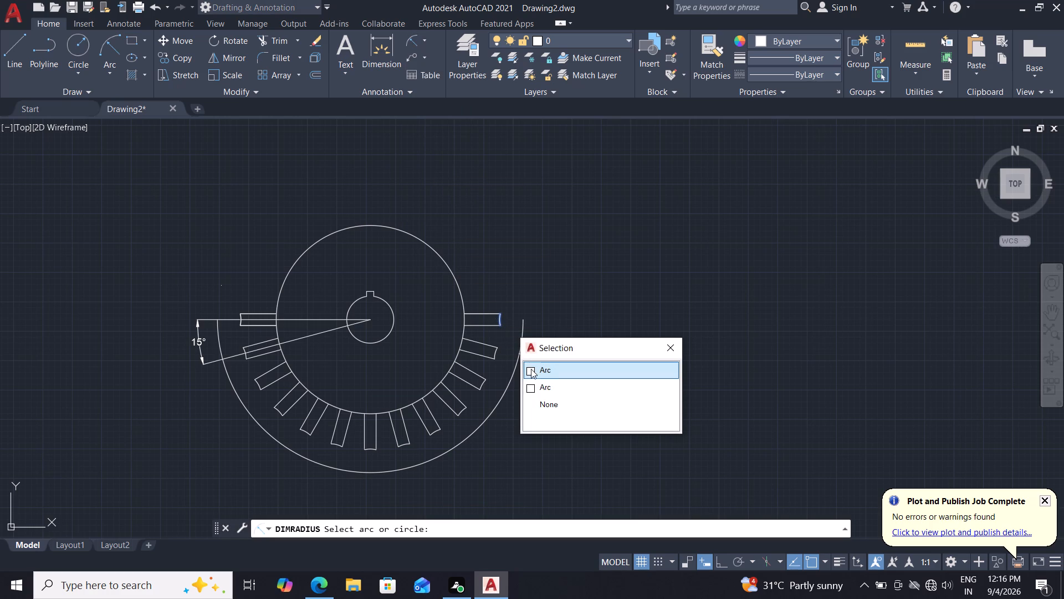
click(535, 372)
click(534, 368)
click(528, 367)
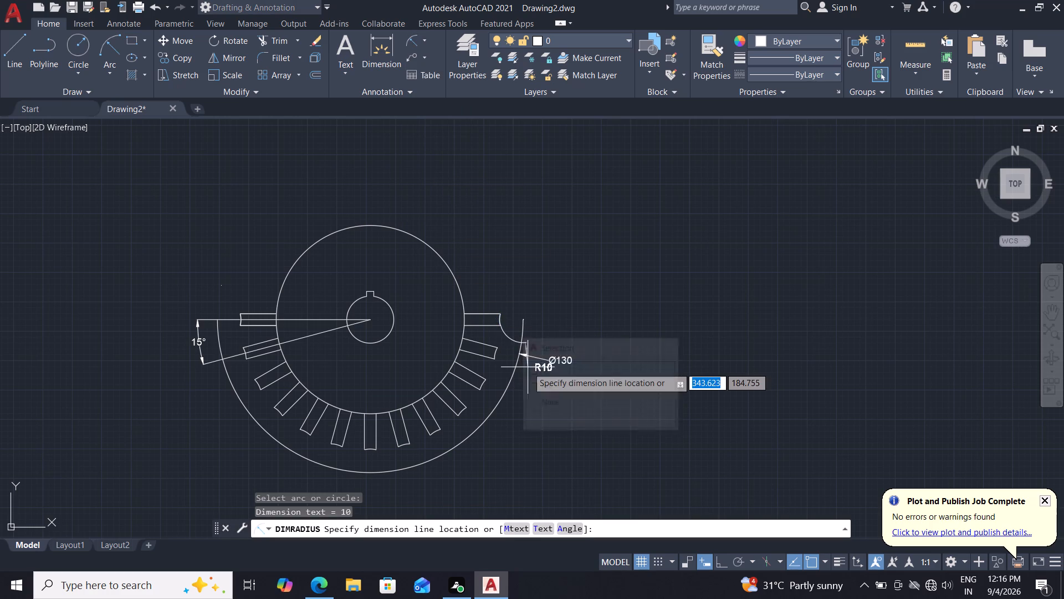
click(549, 329)
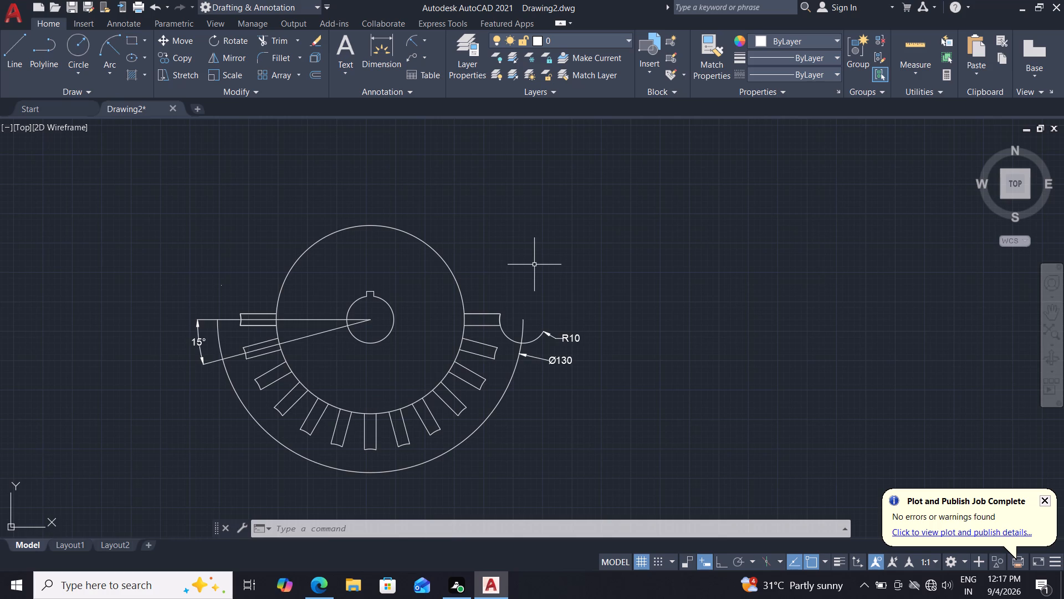
Draw a line from the right horizontal tab's end-arc midpoint to the 130 mm half circle's right end, continuing roughly horizontally just beyond it.
scroll(531, 286, up, 2)
key(l)
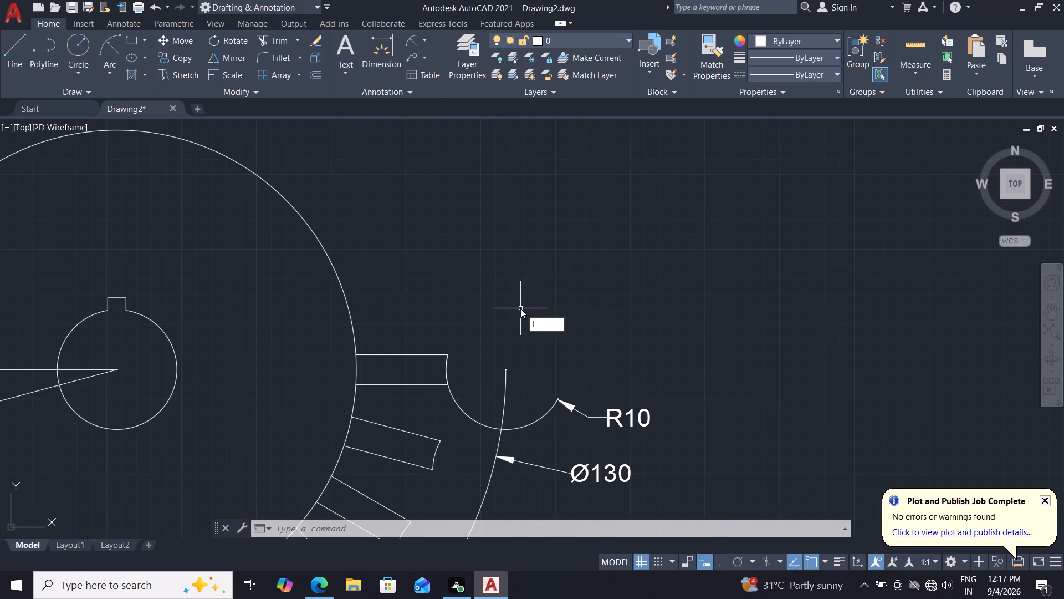
key(Return)
drag(447, 372, 456, 370)
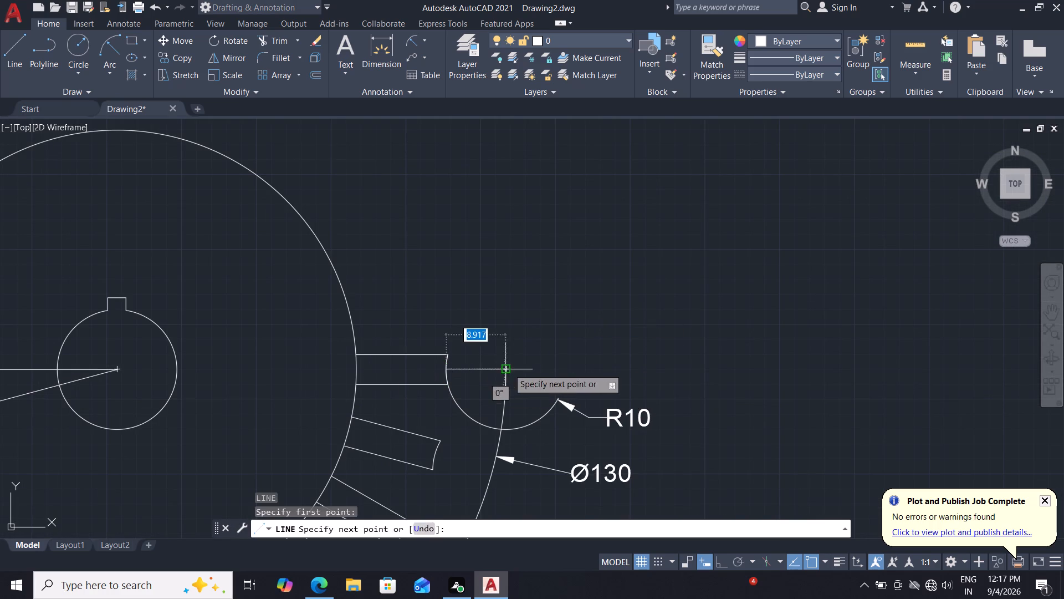
click(514, 368)
click(595, 368)
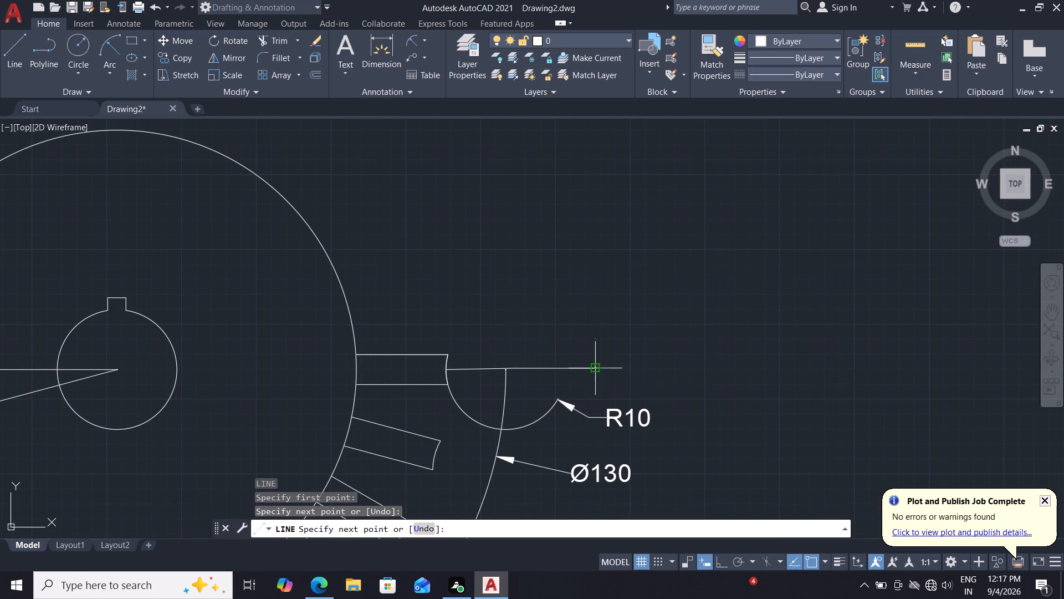
key(Escape)
scroll(578, 322, down, 2)
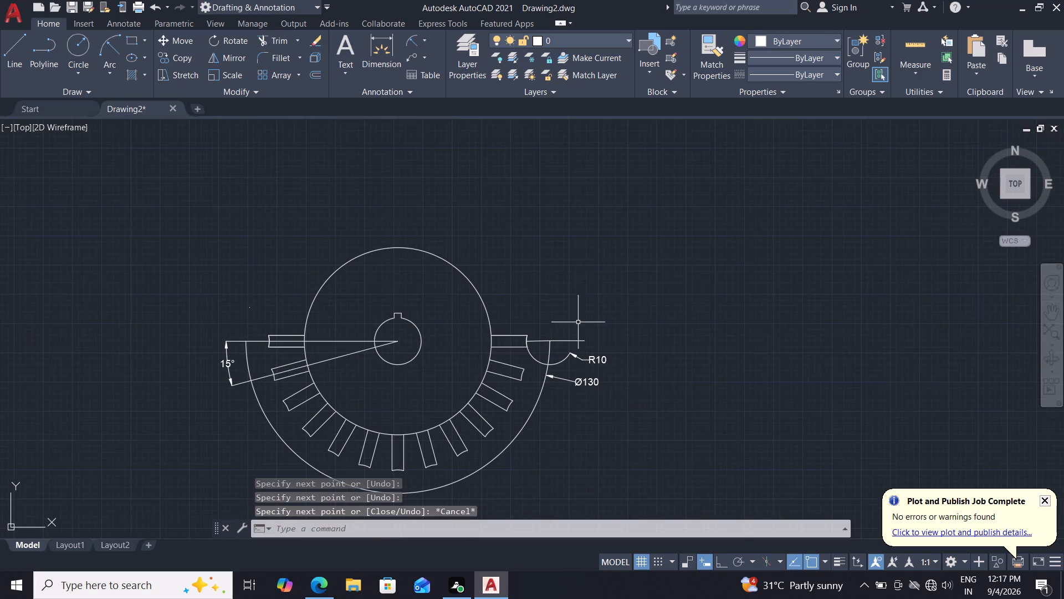
Draw a vertical line with Ortho on from the bore's centre up past the top of the 80 mm circle.
middle_drag(397, 282, 397, 299)
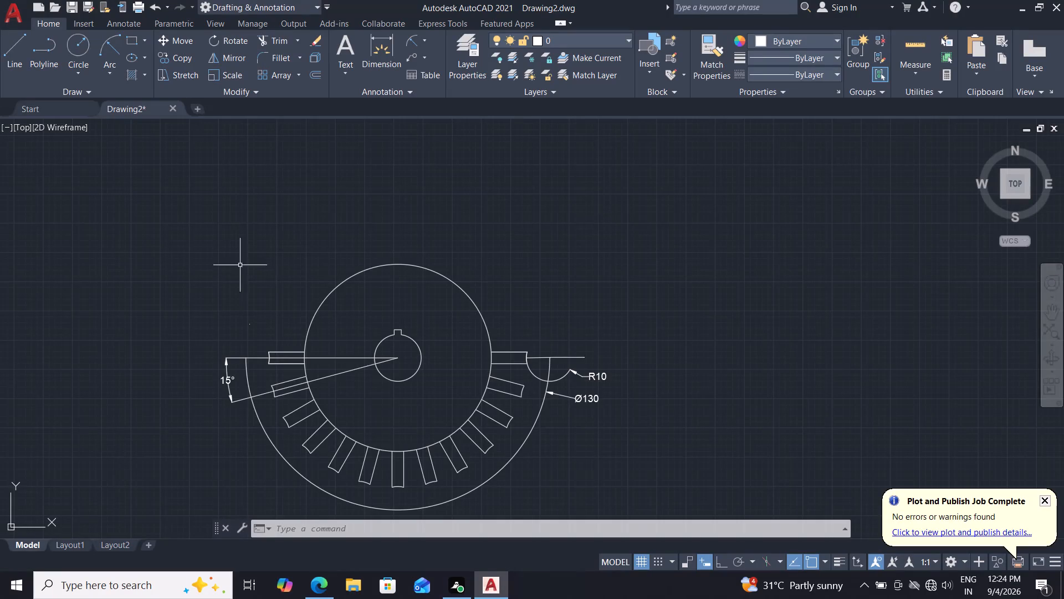
middle_drag(360, 297, 360, 268)
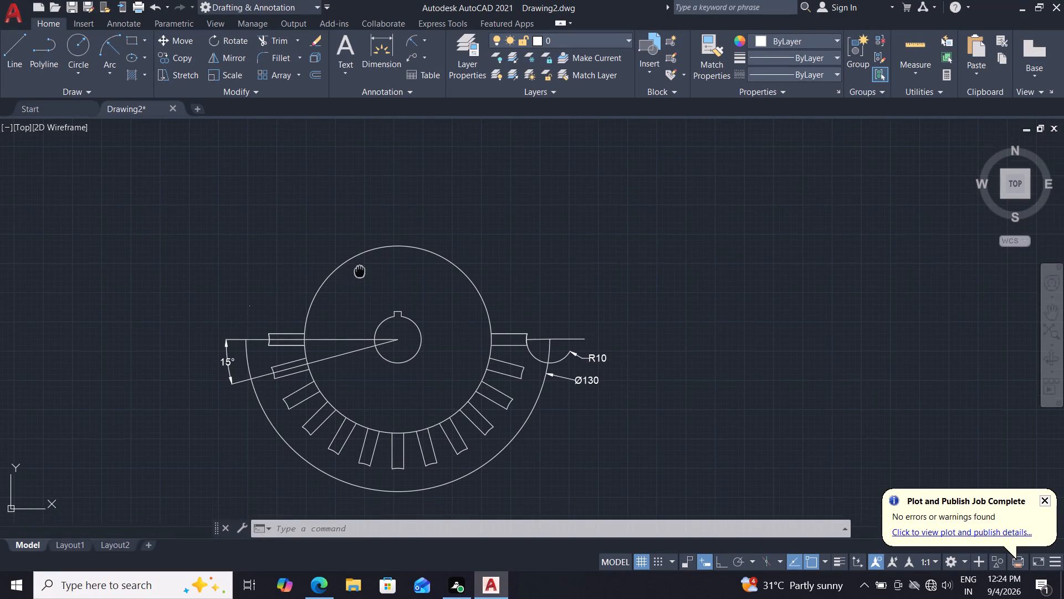
middle_drag(360, 268, 359, 256)
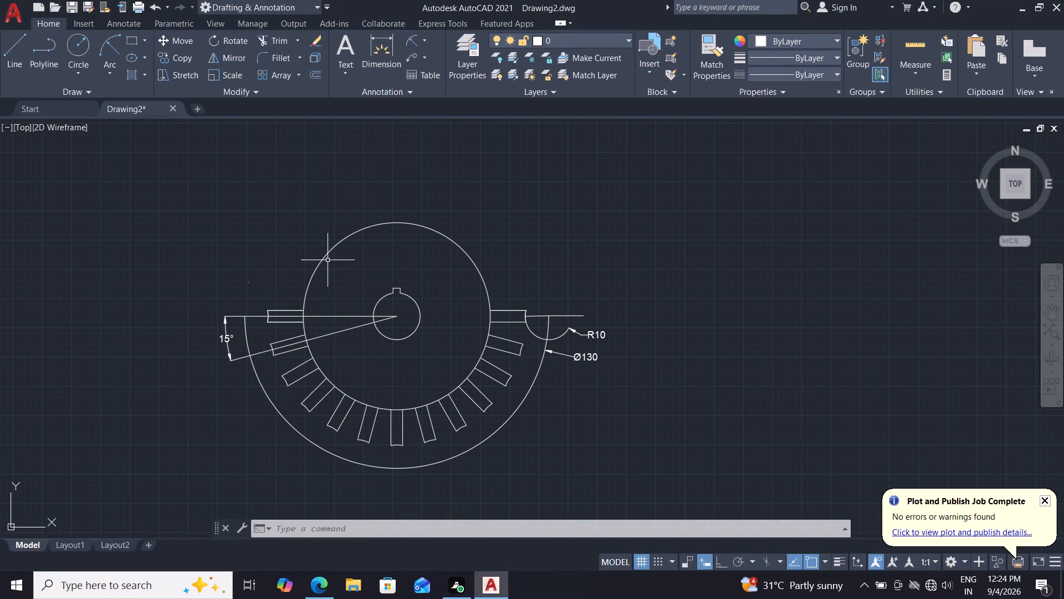
key(l)
key(Return)
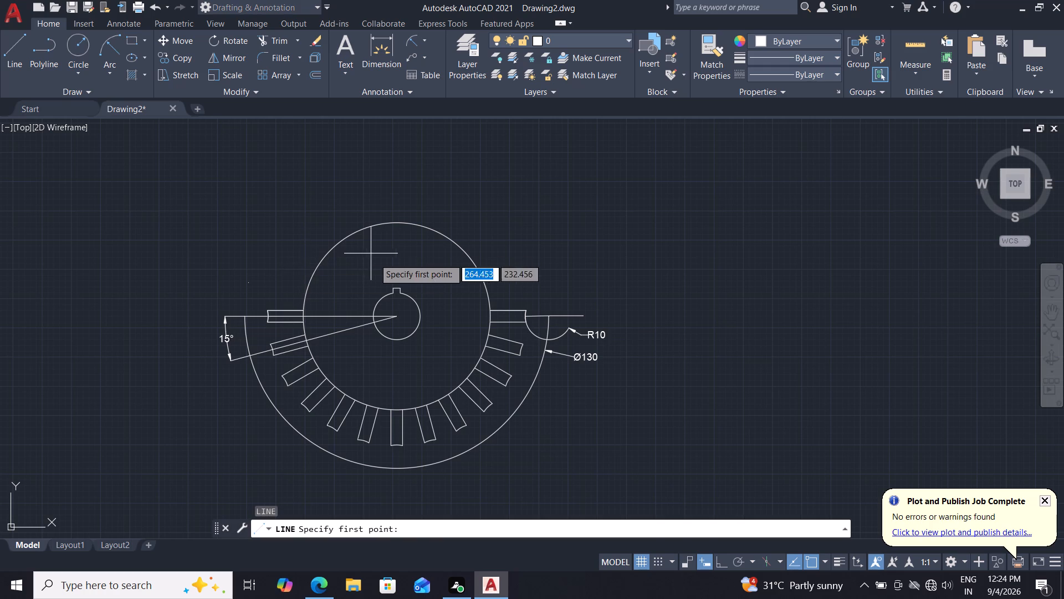
click(397, 317)
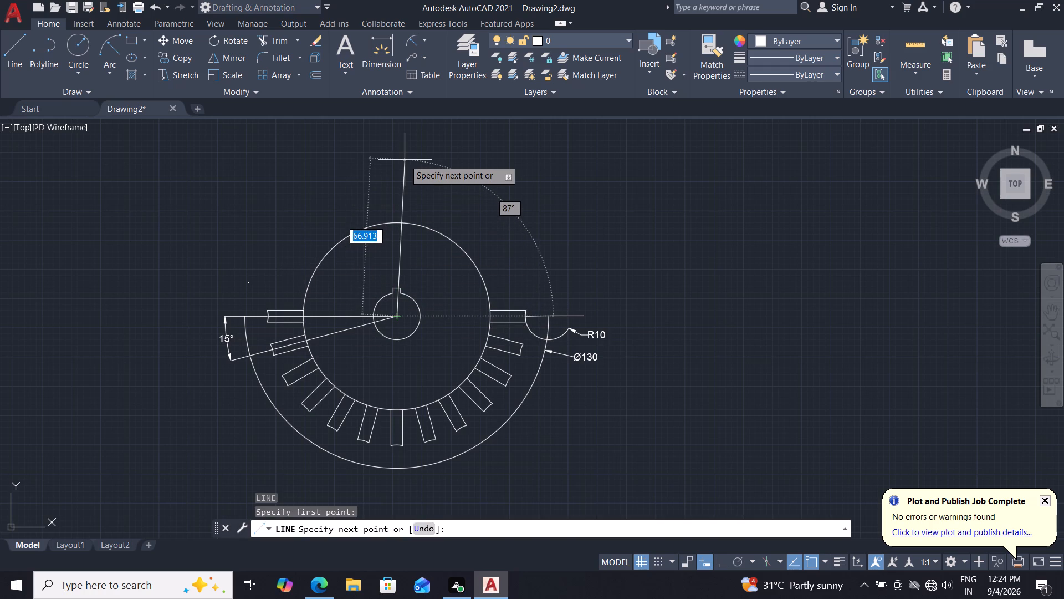
key(F8)
click(397, 139)
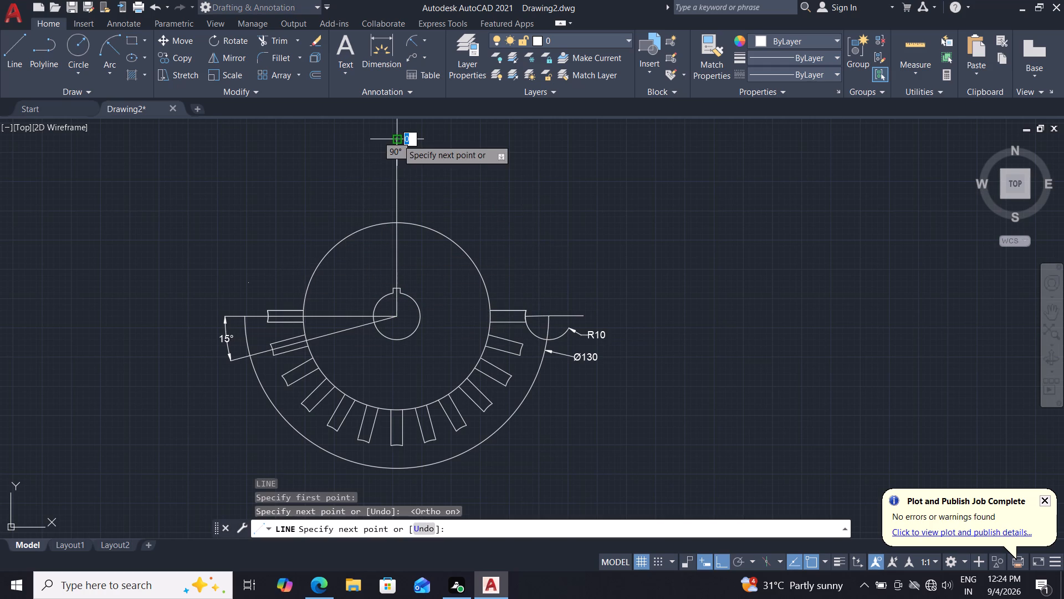
key(Escape)
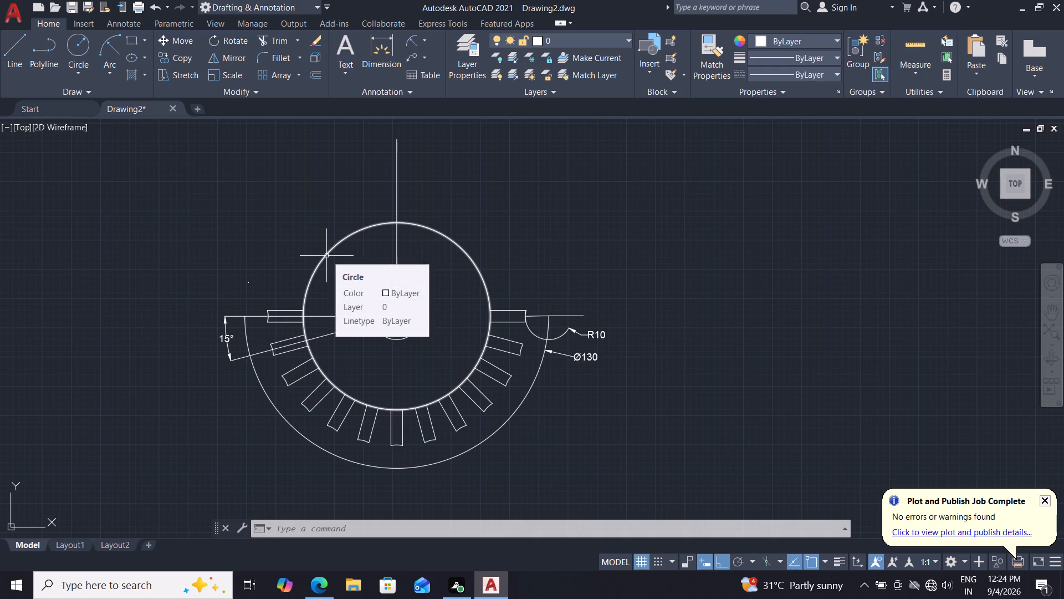
Draw two concentric circles of radius 5 mm and 10 mm centred where the vertical line crosses the top of the 80 mm circle.
key(c)
key(Return)
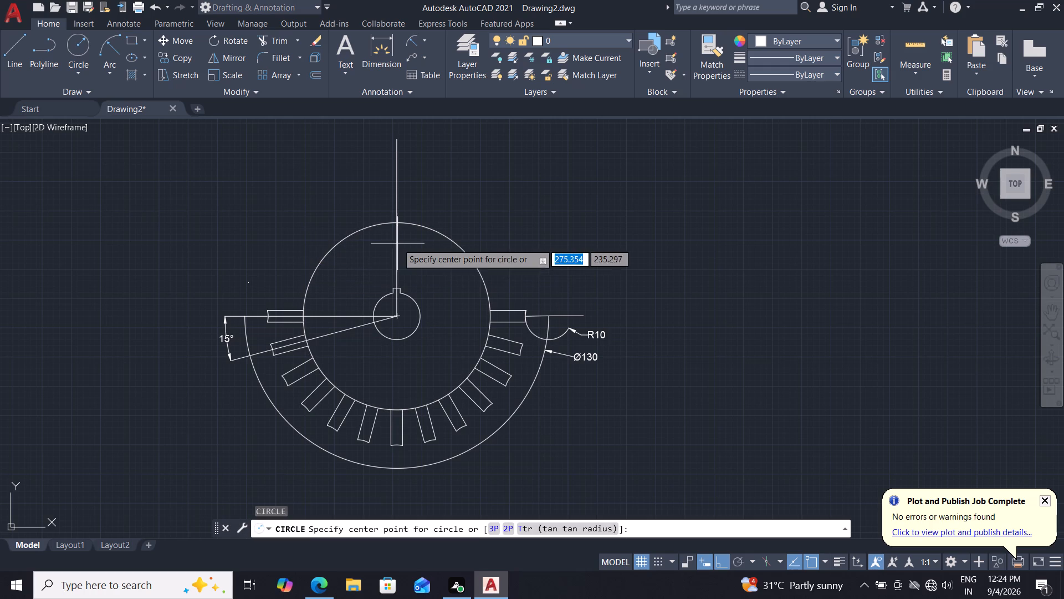
click(397, 220)
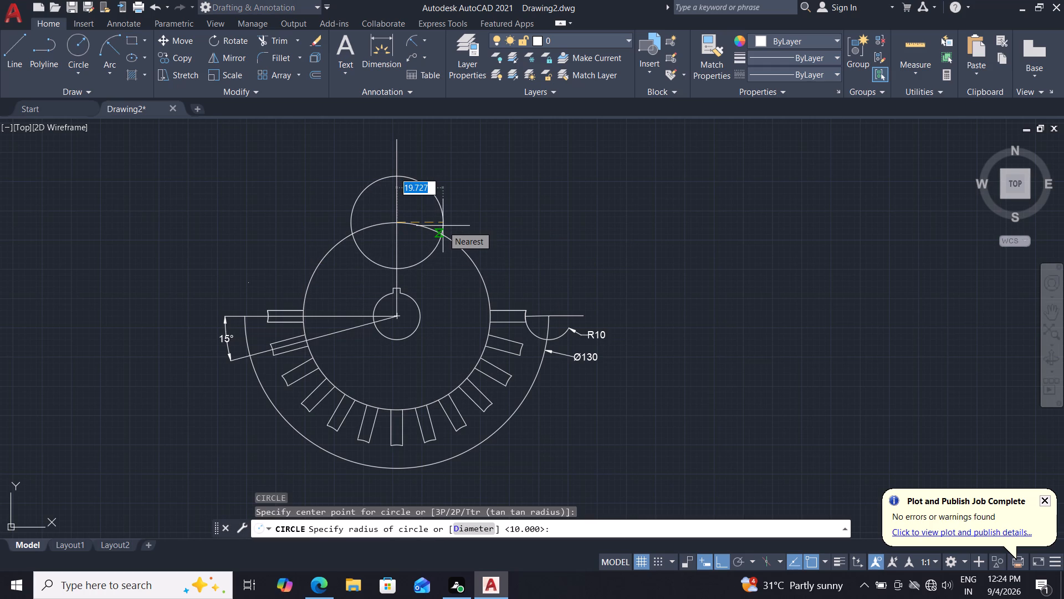
key(5)
key(Return)
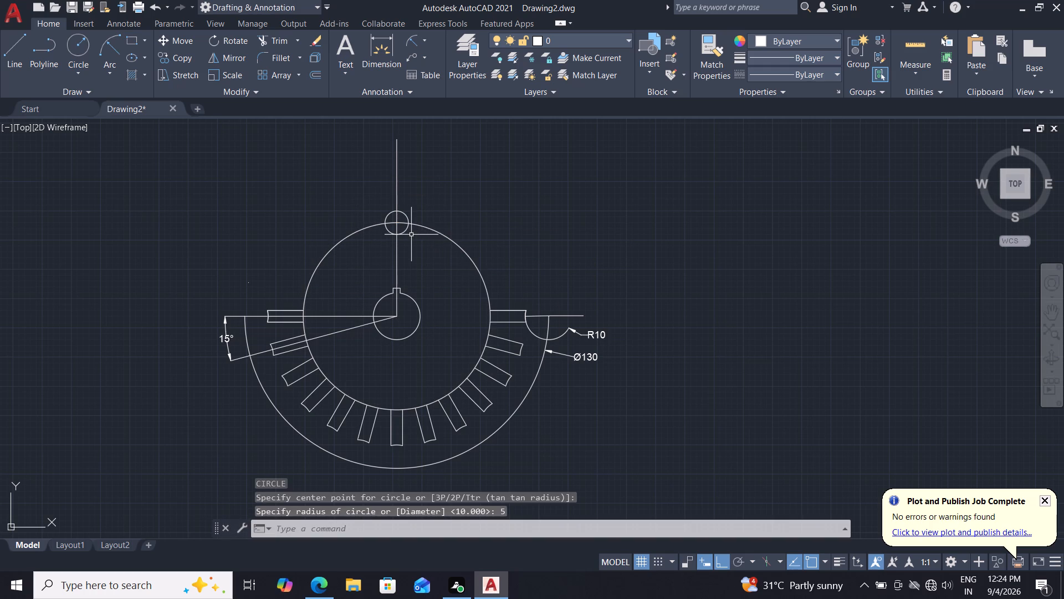
scroll(411, 235, up, 1)
key(c)
key(Return)
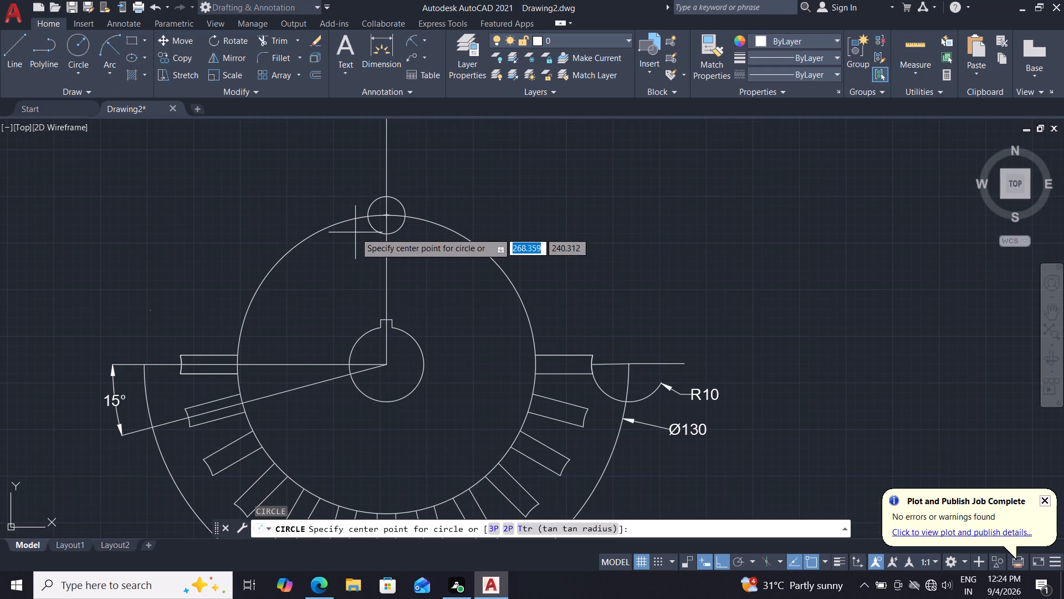
click(383, 219)
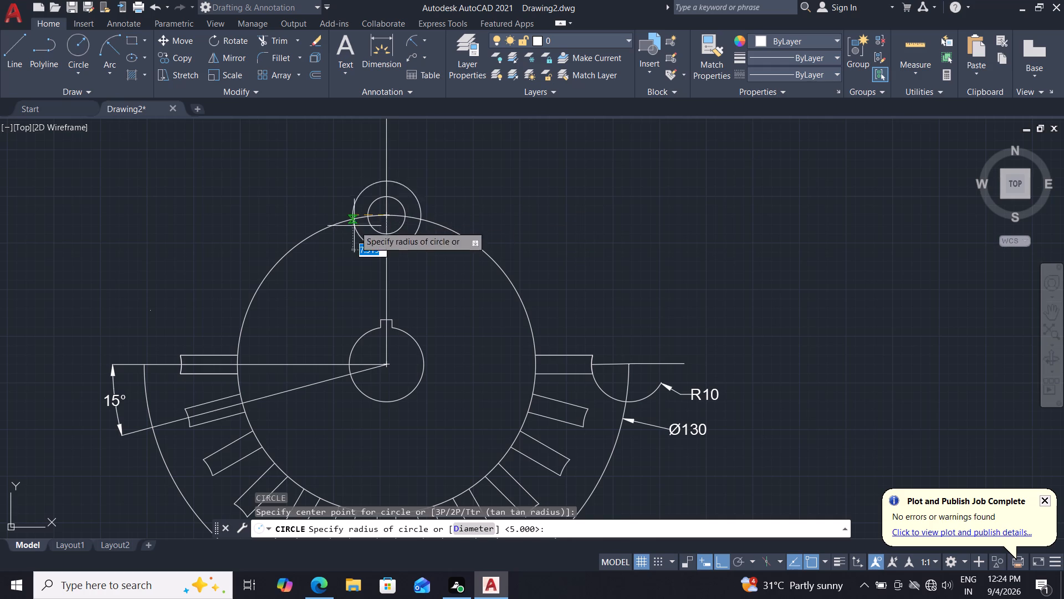
text(10)
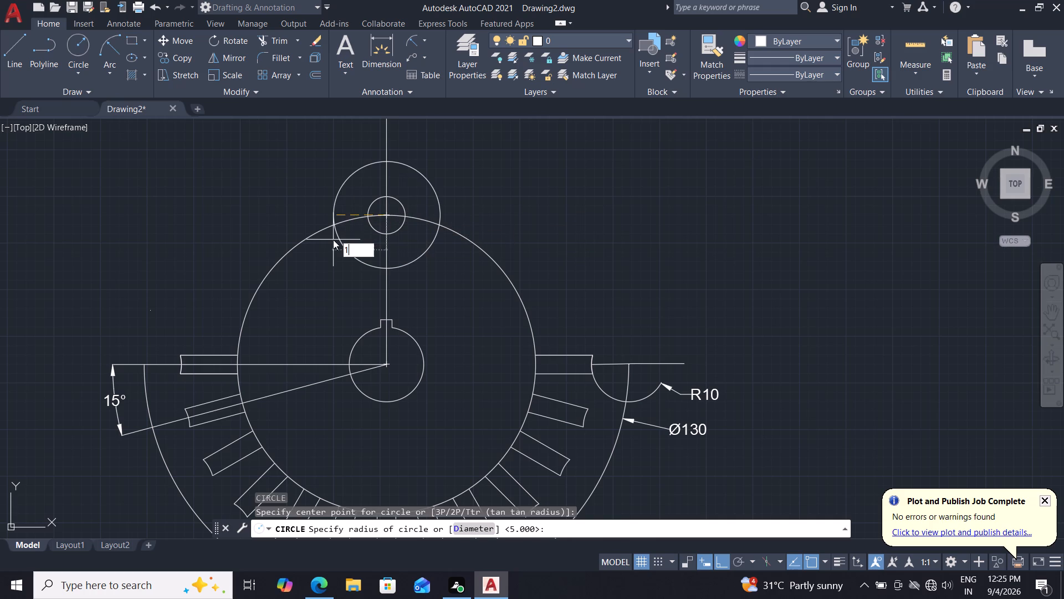
key(Return)
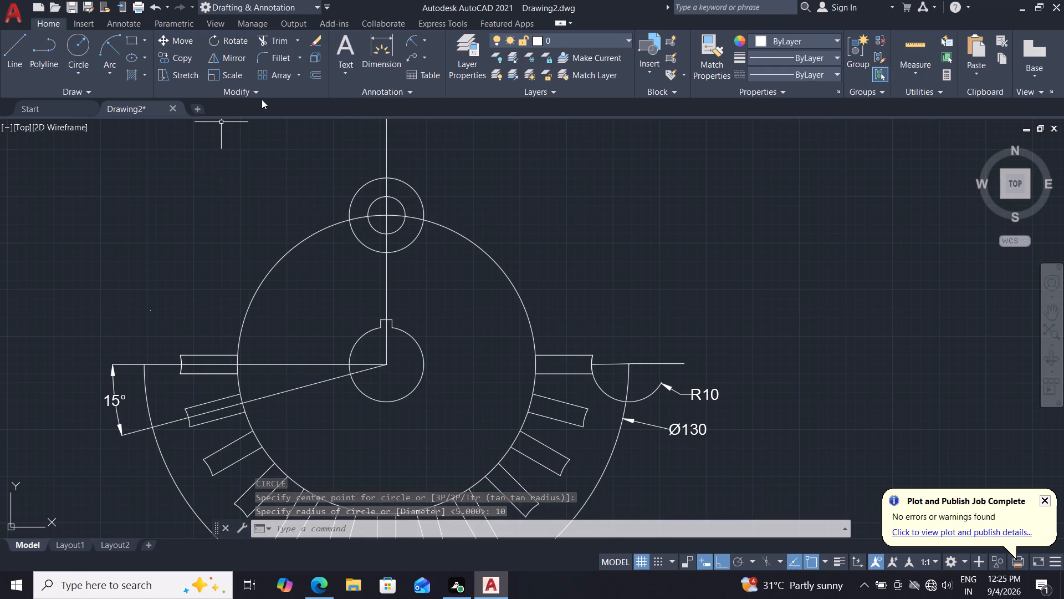
Trim the 10 mm radius circle's part inside the 80 mm circle and the 80 mm circle's arc inside the two top circles.
click(272, 44)
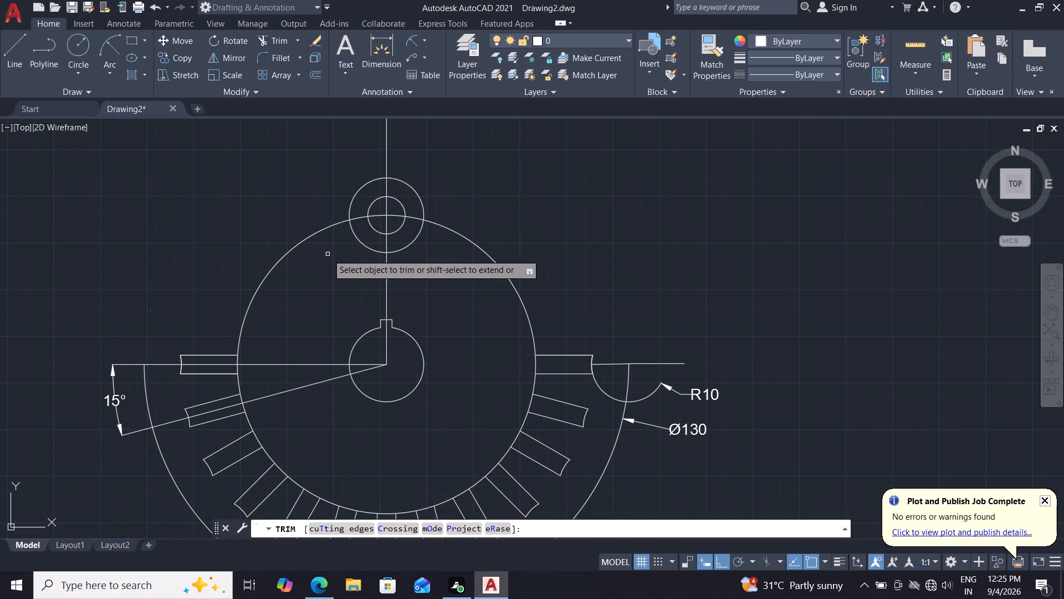
click(328, 254)
click(366, 240)
drag(419, 248, 418, 243)
click(414, 237)
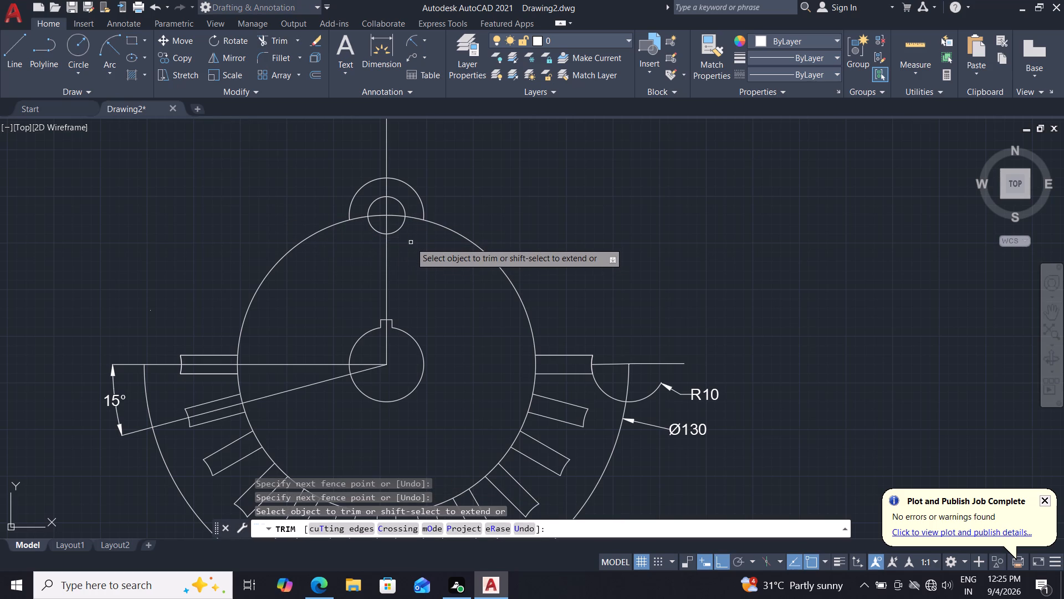
click(359, 219)
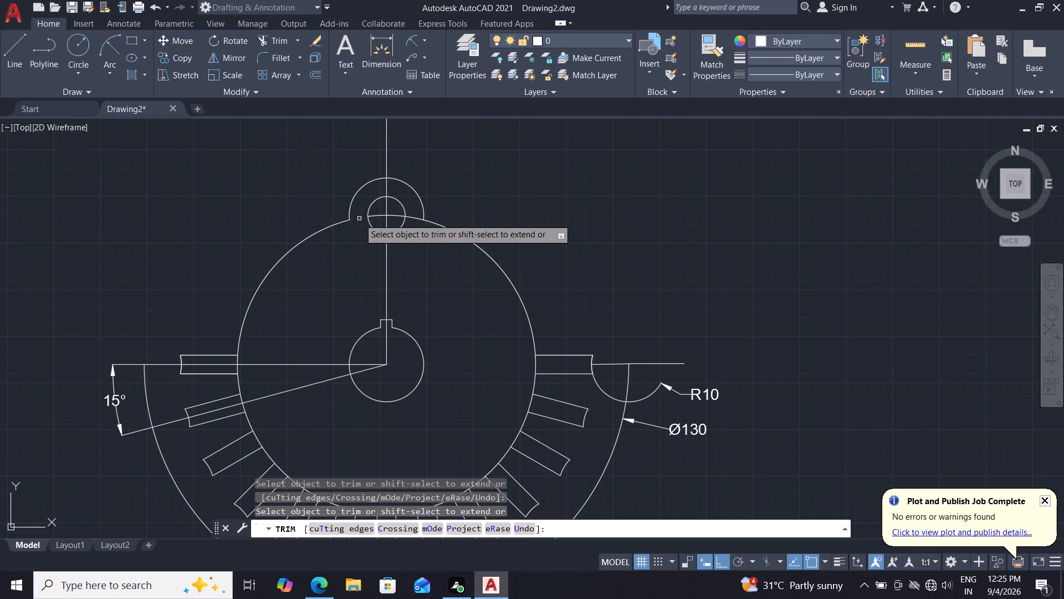
click(414, 218)
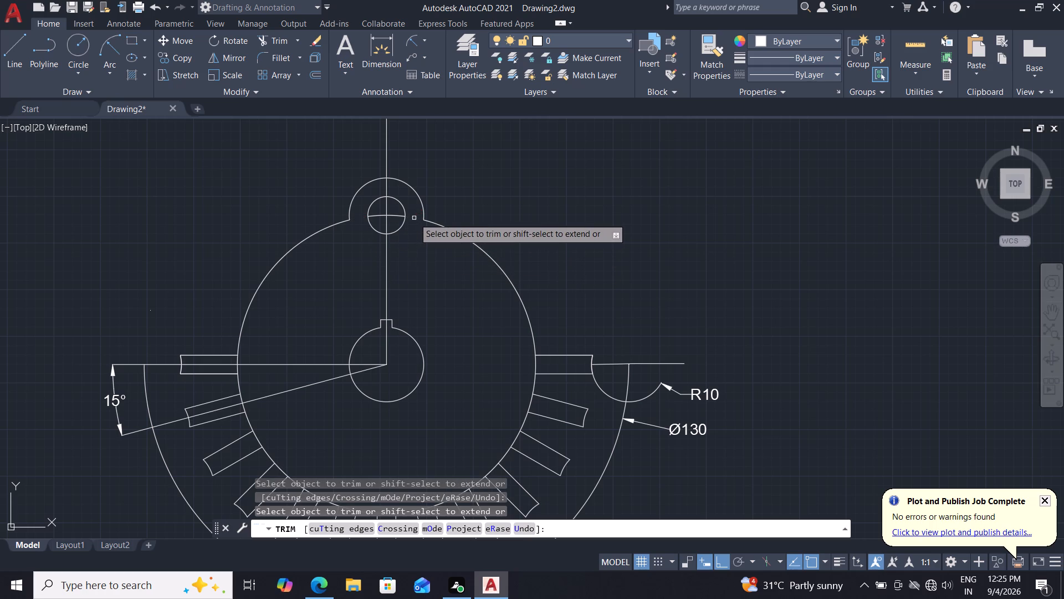
click(399, 215)
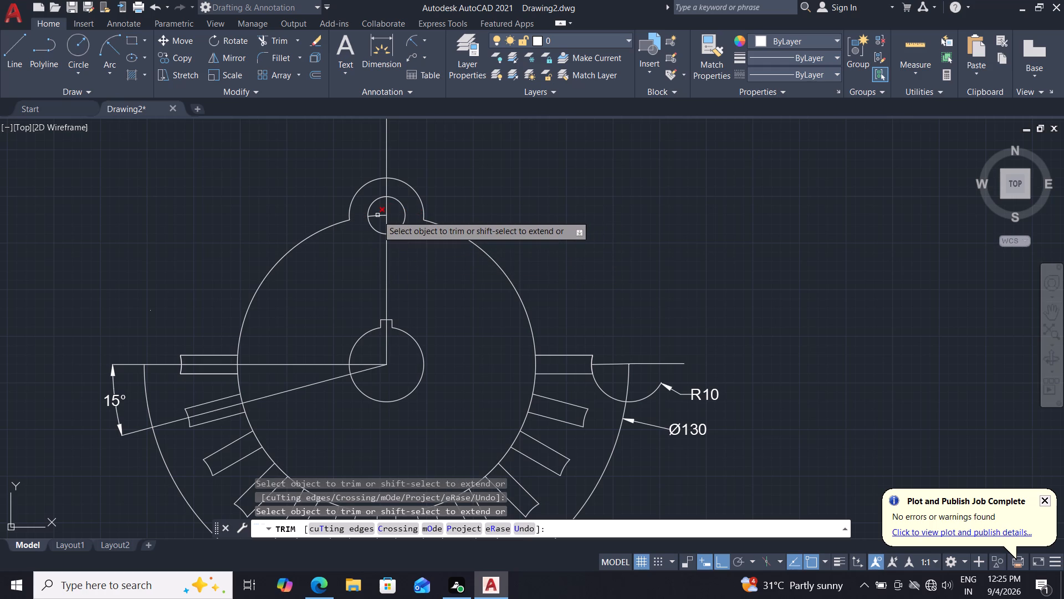
click(377, 215)
key(Escape)
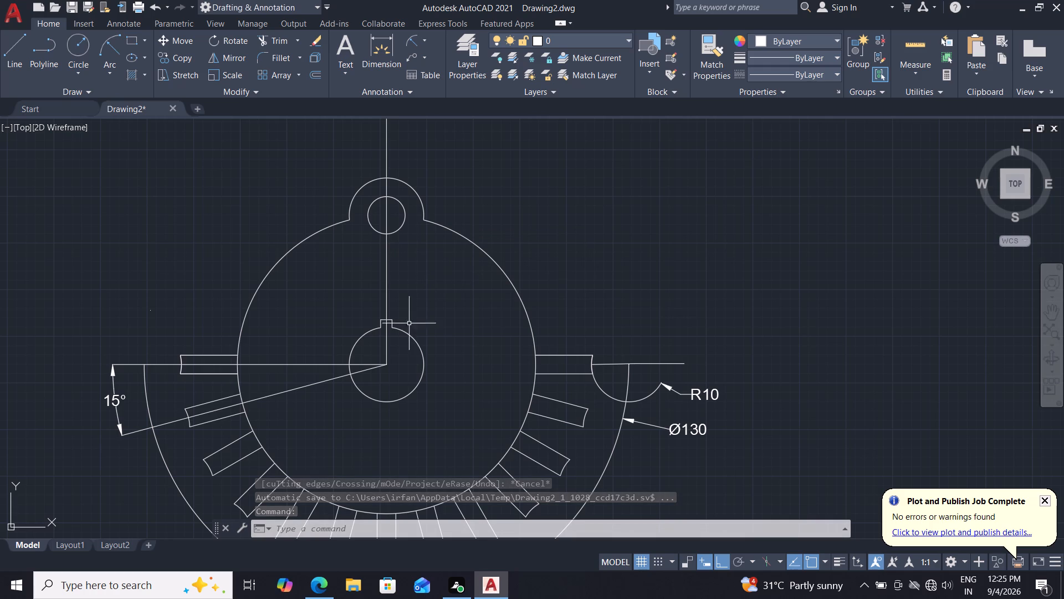
Draw a line about 70 mm long from the bore's centre at 45° up to the right, with Ortho off.
click(9, 53)
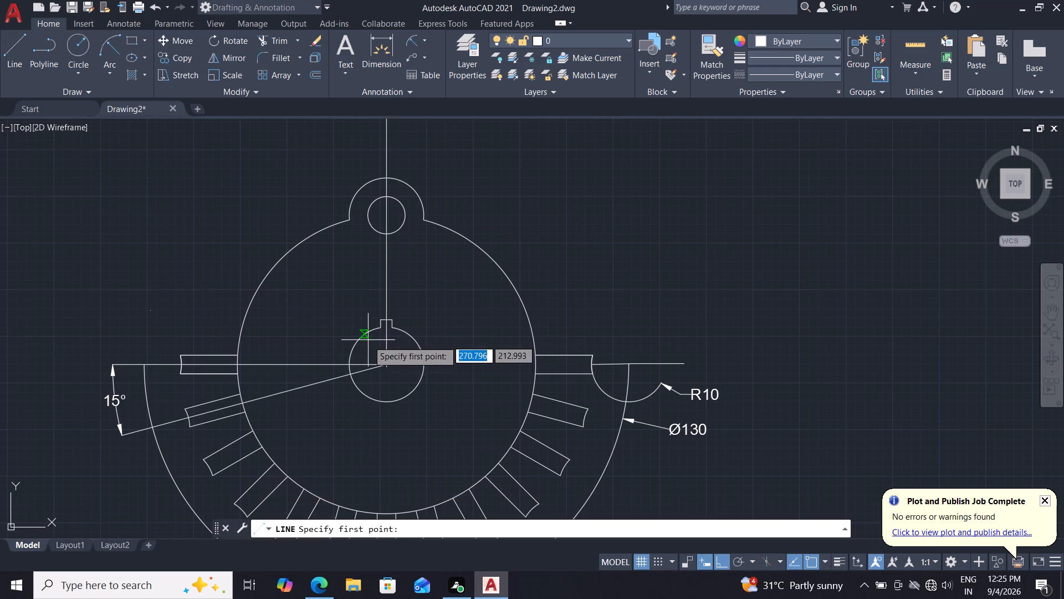
click(387, 363)
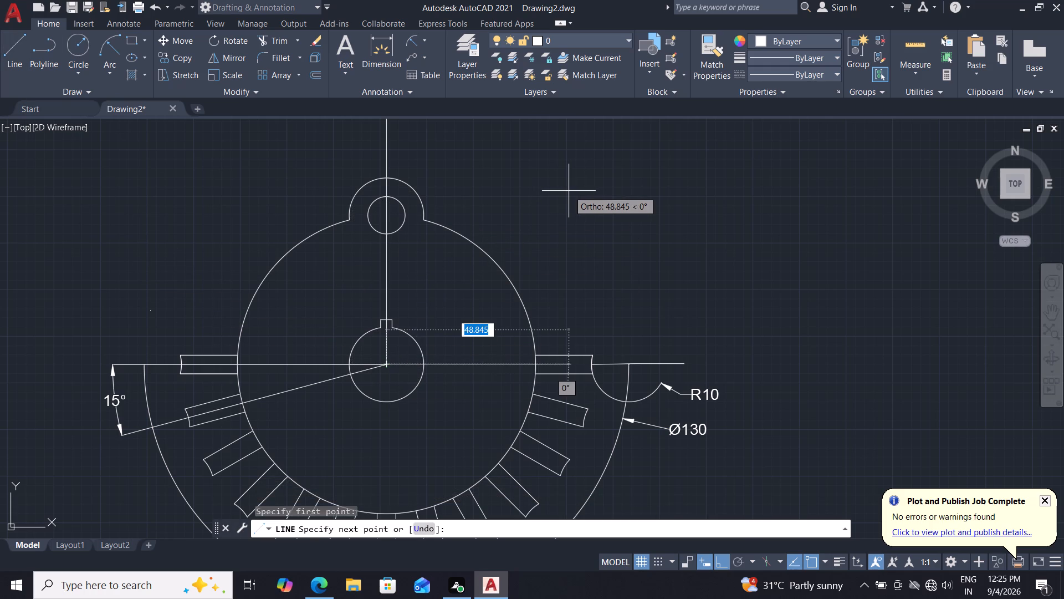
key(F8)
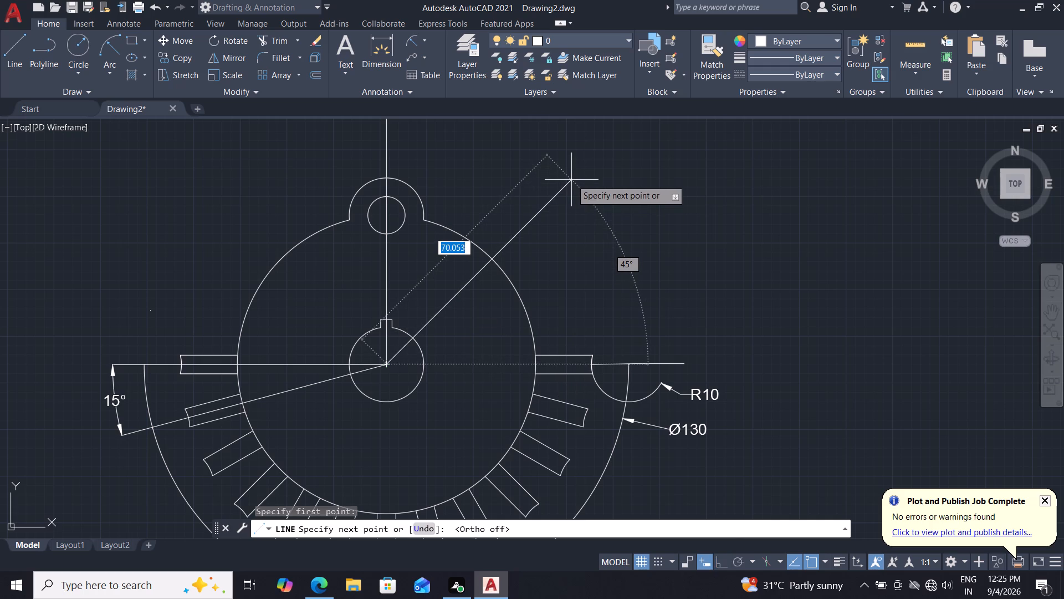
key(Tab)
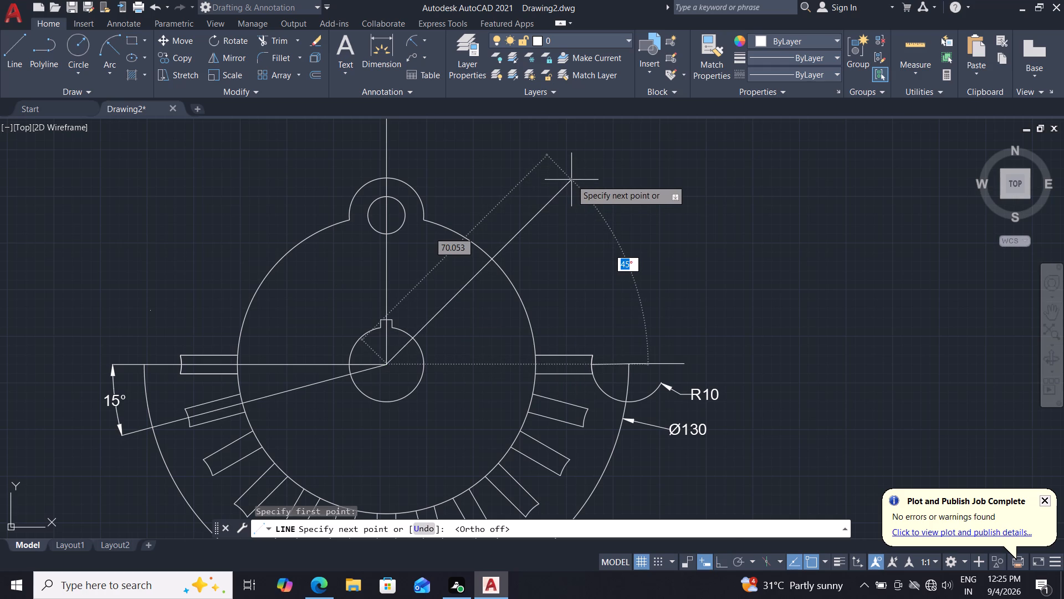
text(45)
key(Return)
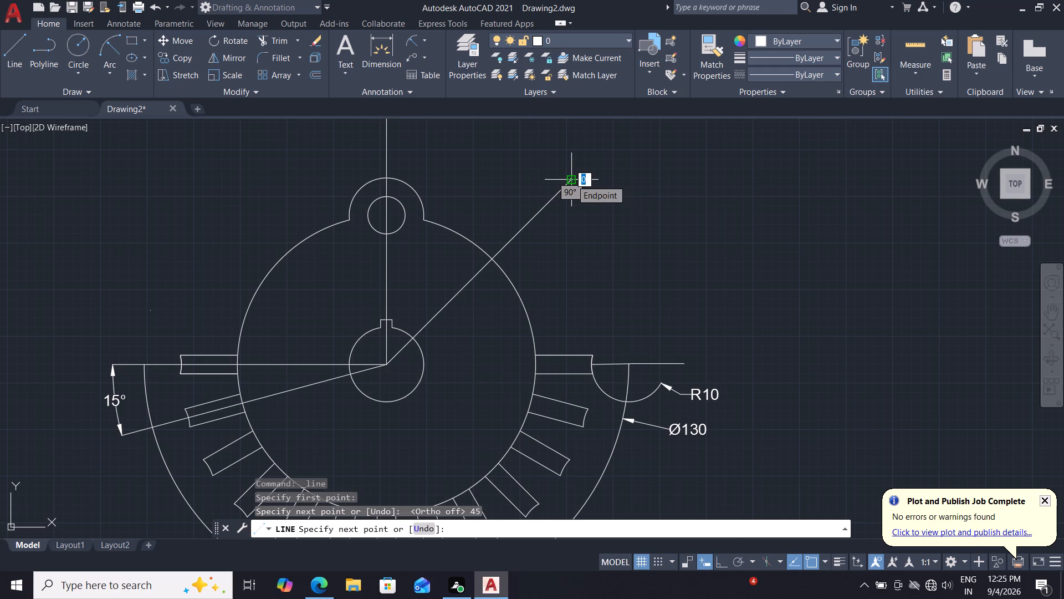
key(Escape)
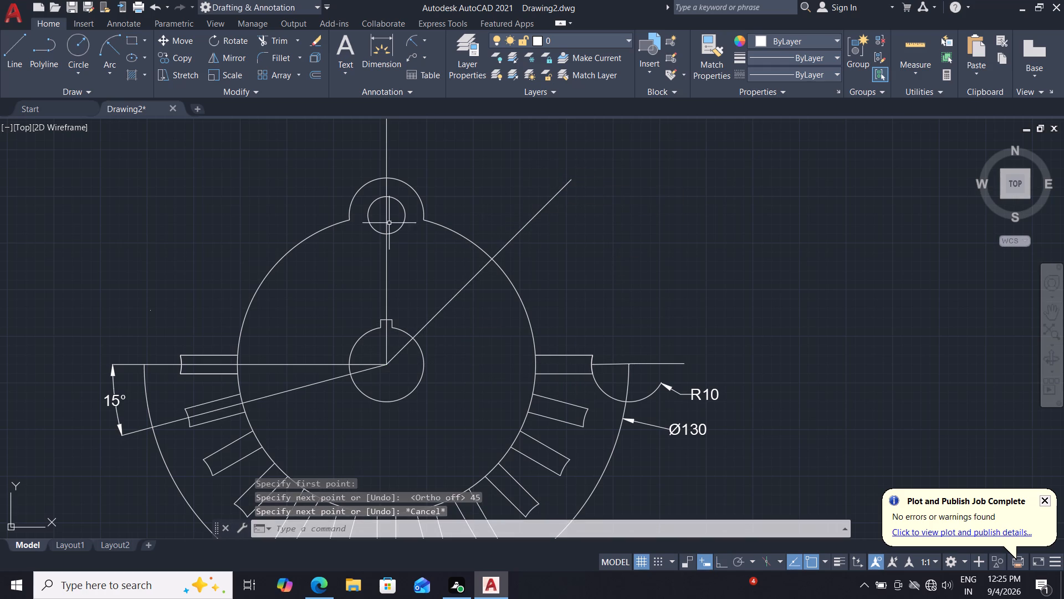
Draw a 5 mm radius circle centred where the 45° line crosses the 80 mm circle.
click(71, 54)
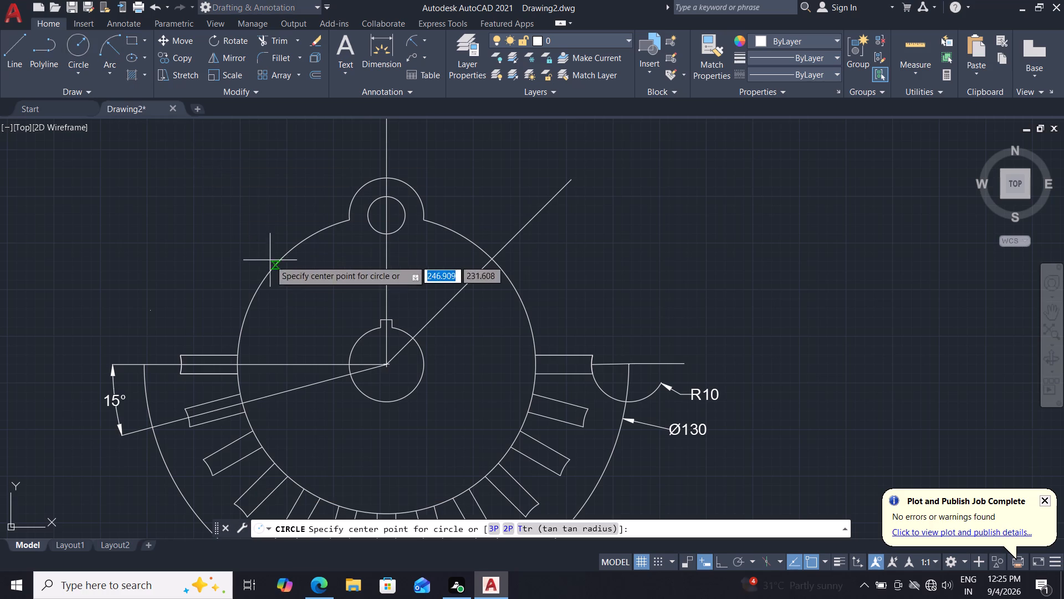
click(493, 255)
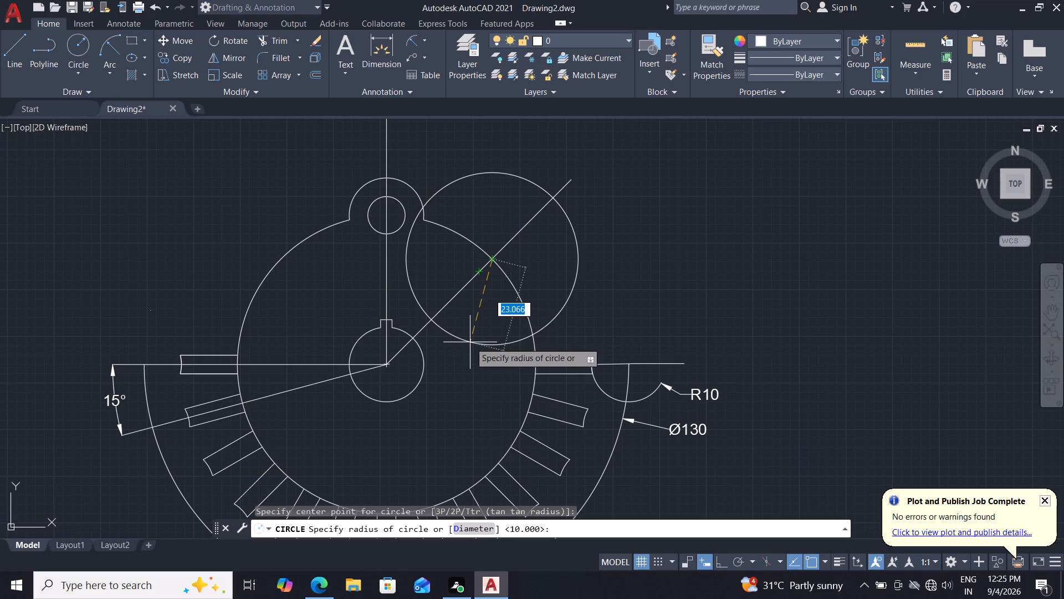
key(5)
key(Return)
Draw a 10 mm radius circle concentric with the 5 mm radius circle on the 45° line.
key(c)
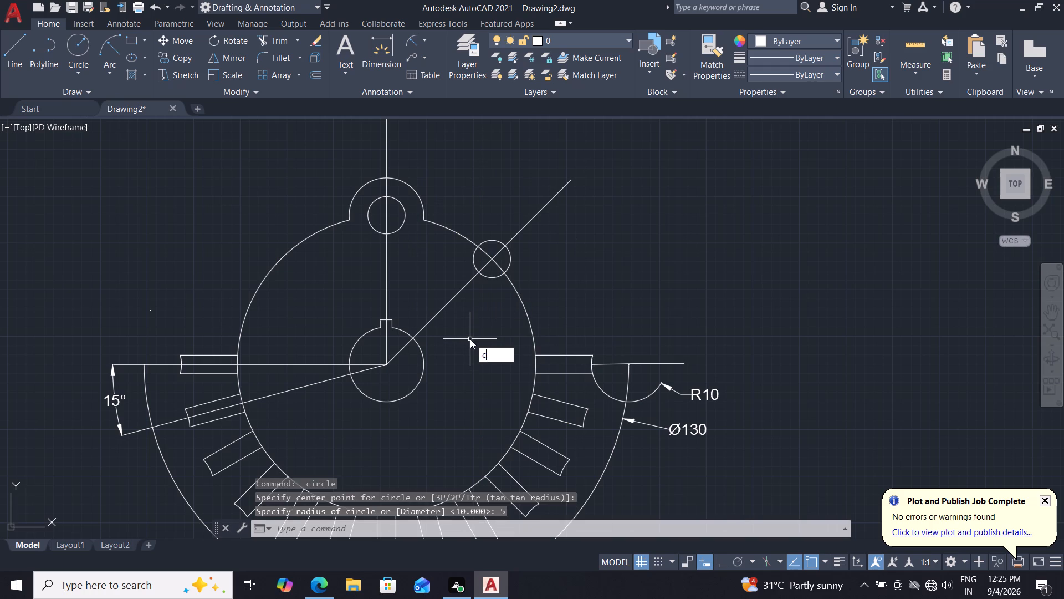
key(Return)
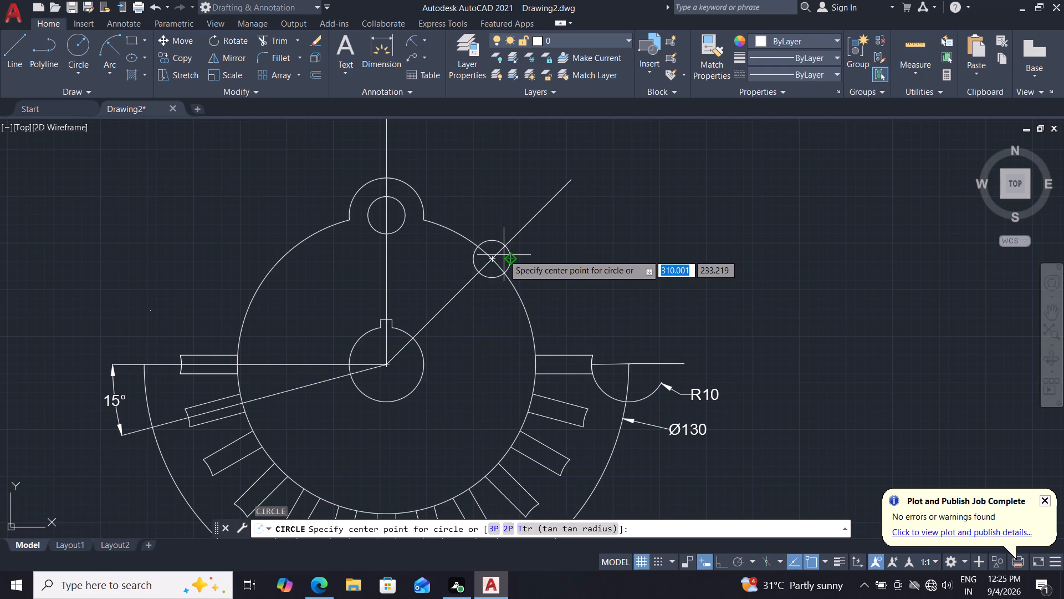
click(490, 261)
right_click(483, 304)
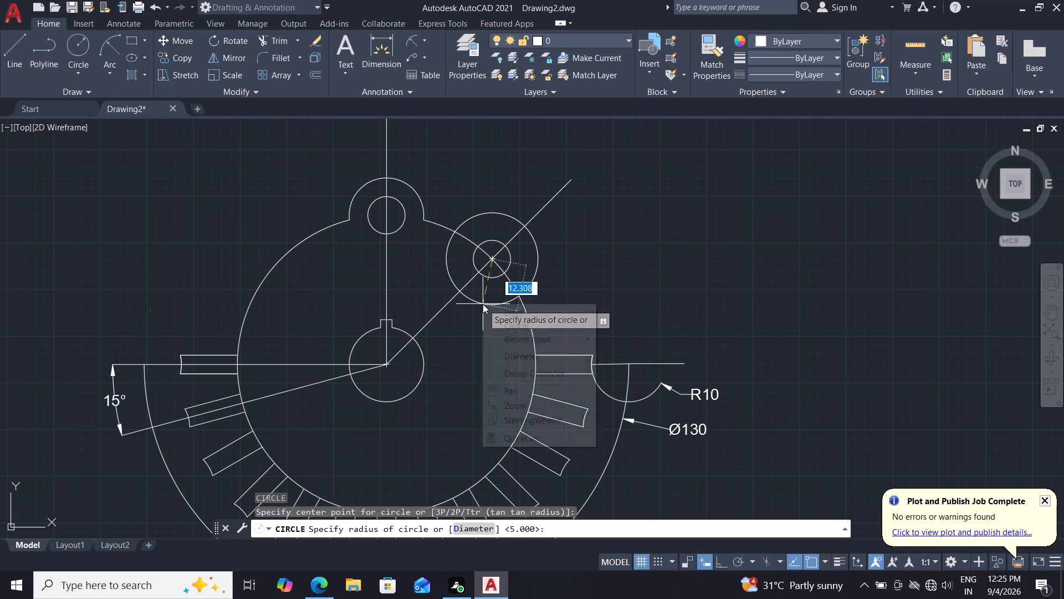
key(Escape)
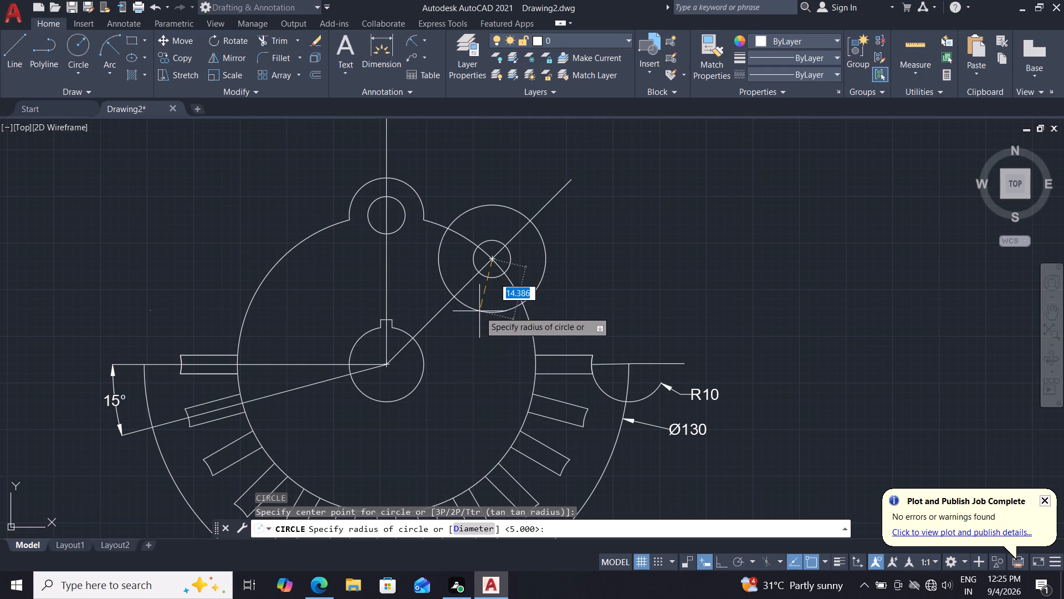
text(10)
key(Return)
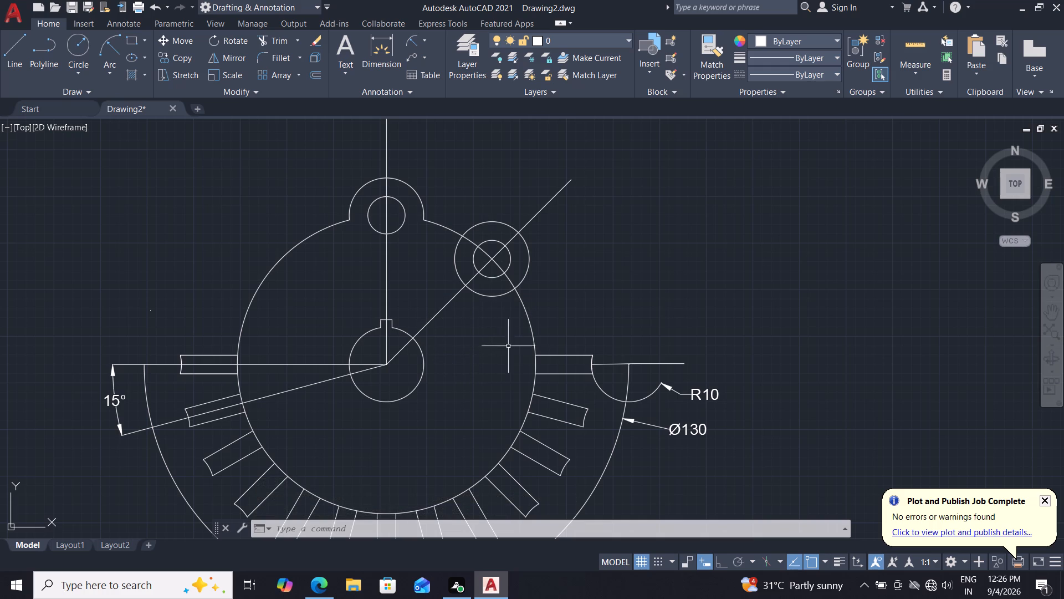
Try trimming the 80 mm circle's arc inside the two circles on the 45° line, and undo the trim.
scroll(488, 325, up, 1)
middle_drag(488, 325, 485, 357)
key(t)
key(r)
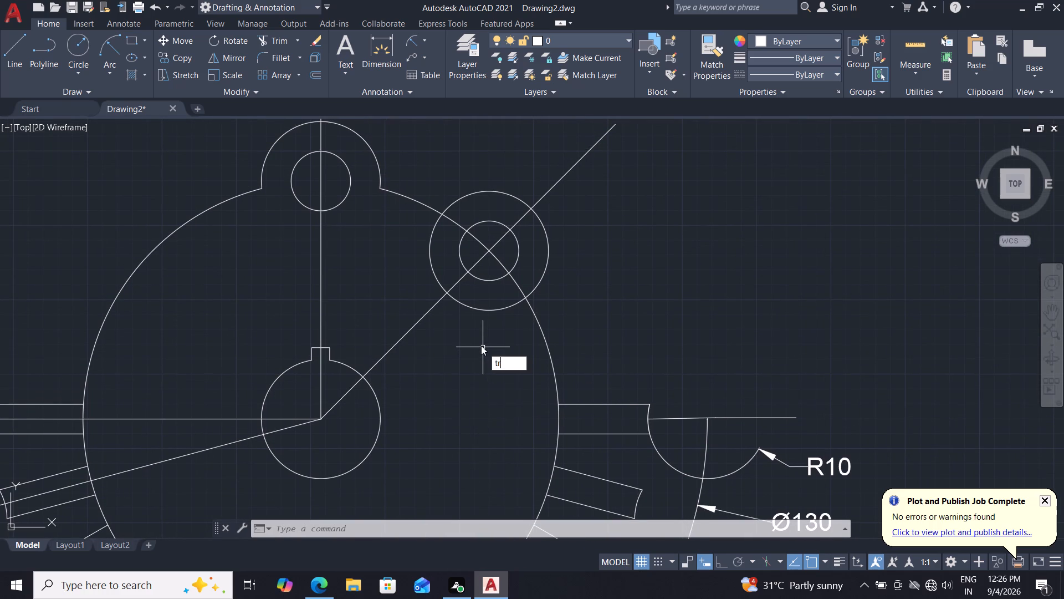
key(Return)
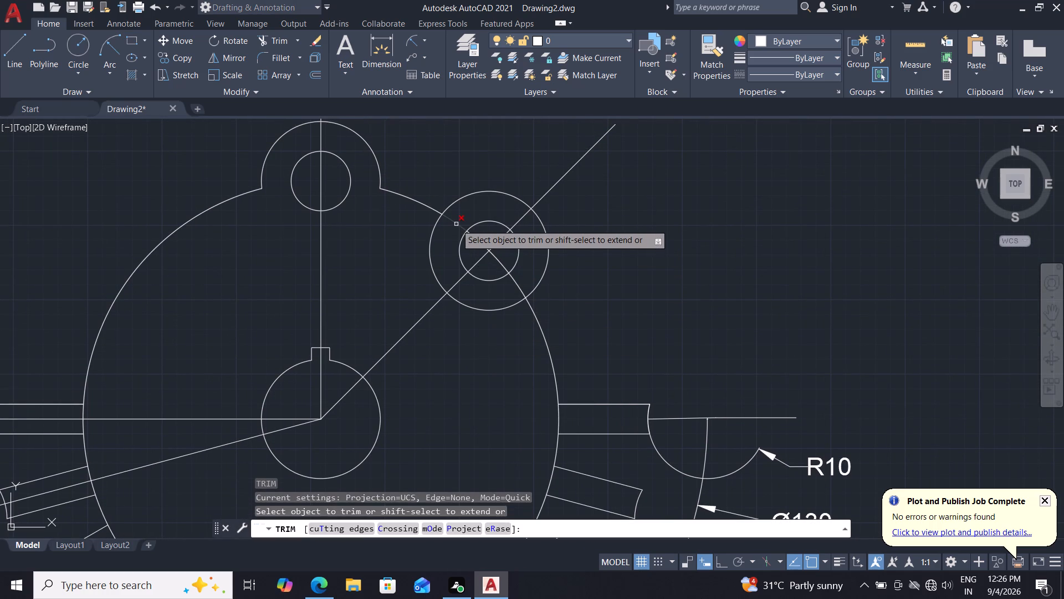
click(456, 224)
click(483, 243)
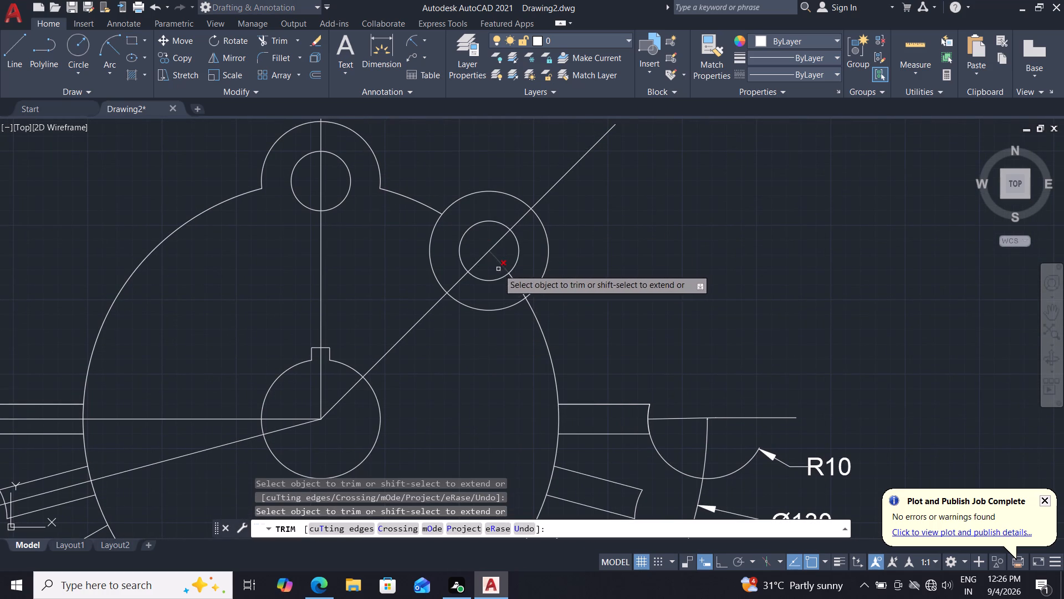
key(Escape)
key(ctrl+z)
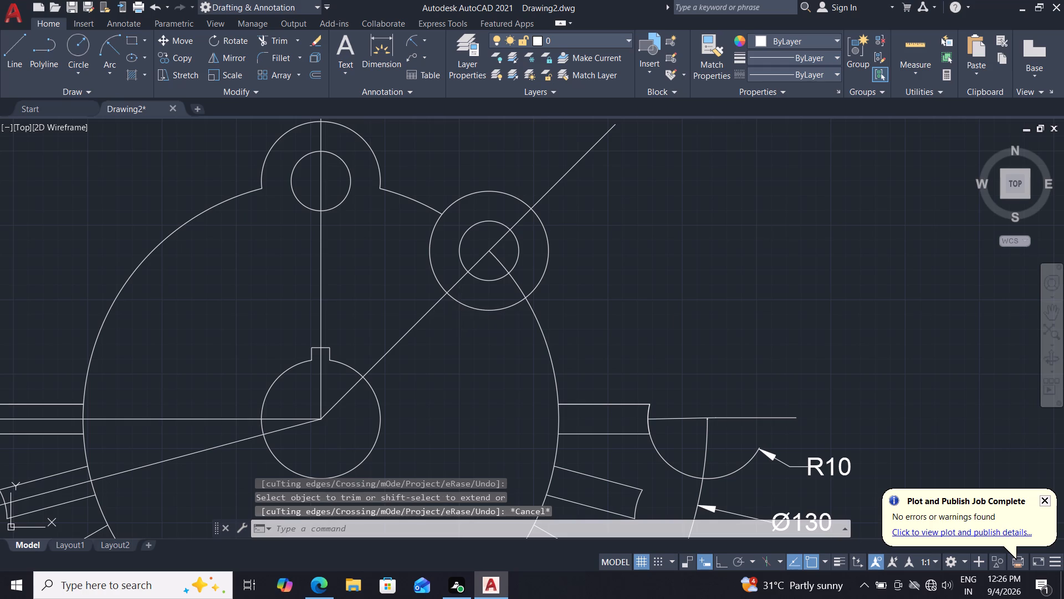
Trim the 10 mm radius circle's part inside the 80 mm circle and the 80 mm circle's arc inside the two 45° circles.
text(tr)
key(Return)
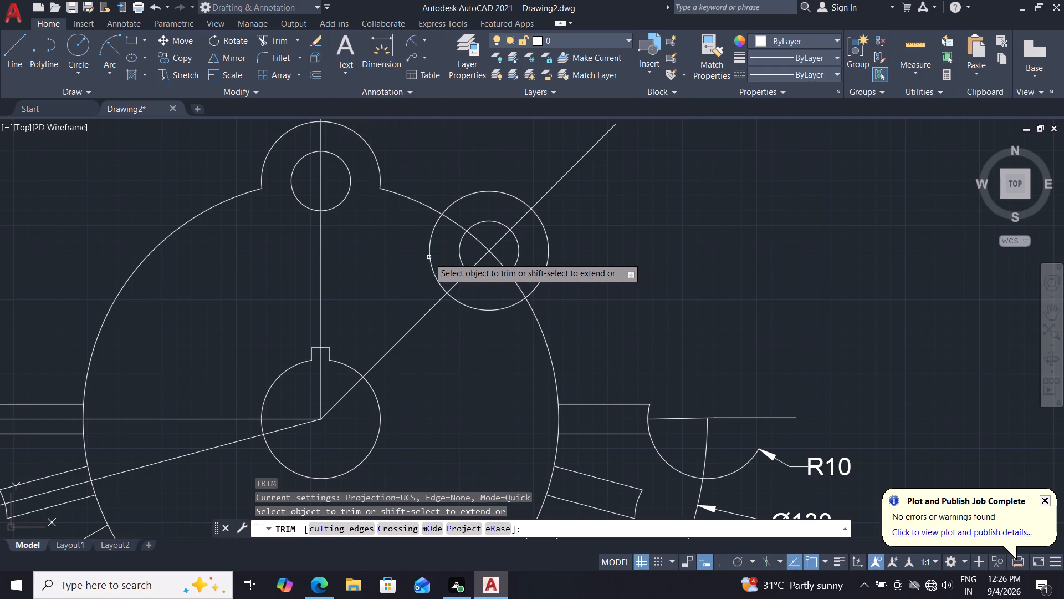
click(429, 257)
click(479, 308)
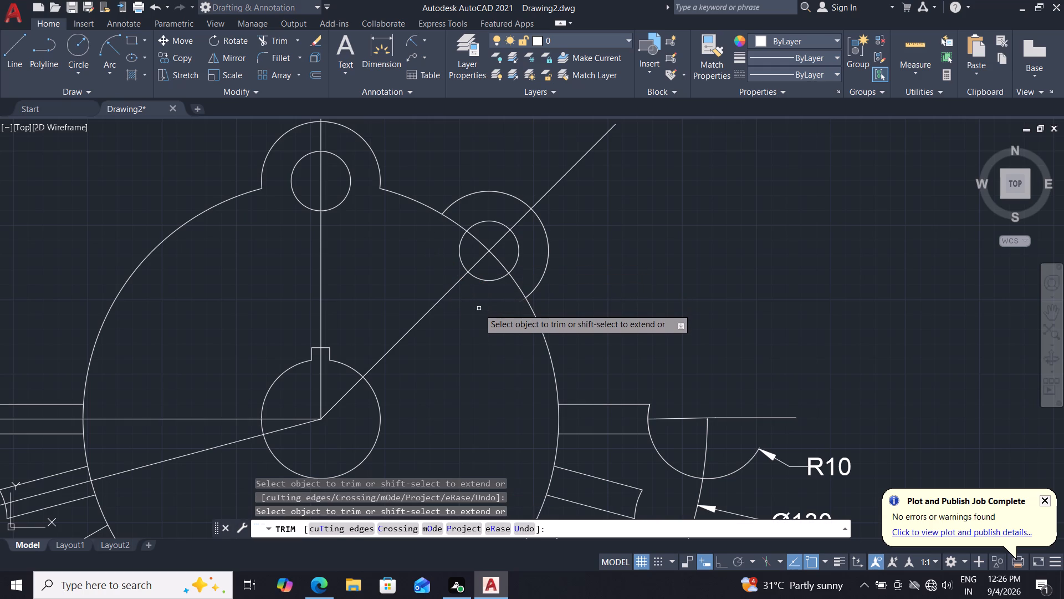
click(517, 288)
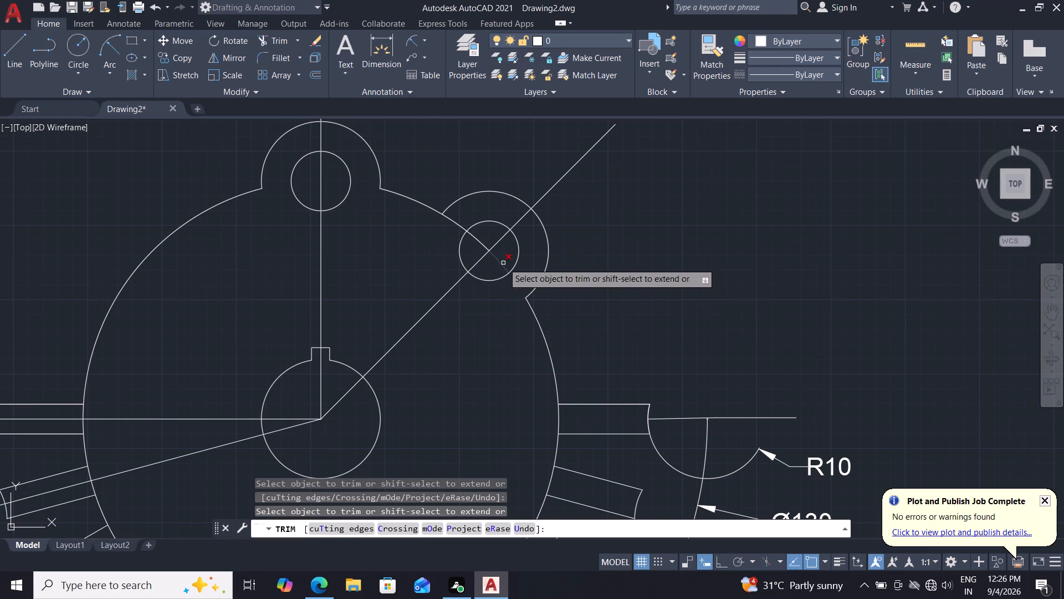
click(502, 263)
click(479, 242)
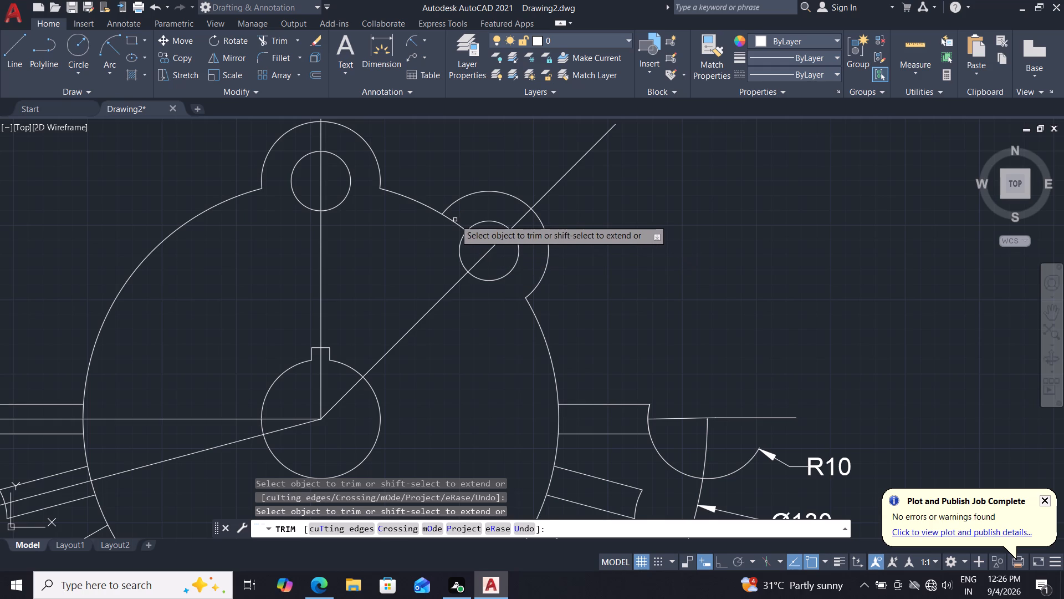
click(452, 224)
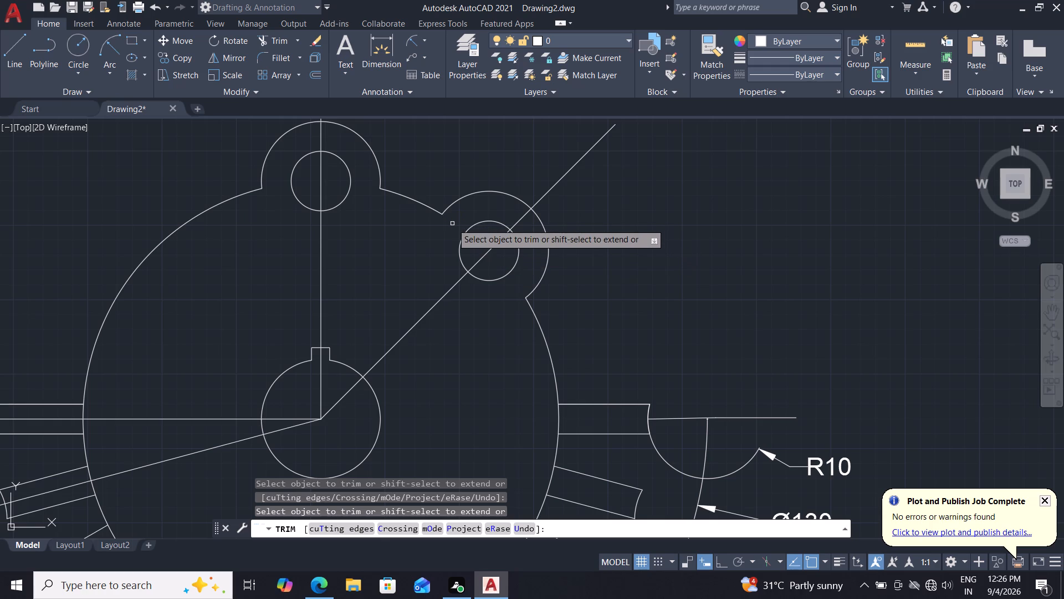
key(Escape)
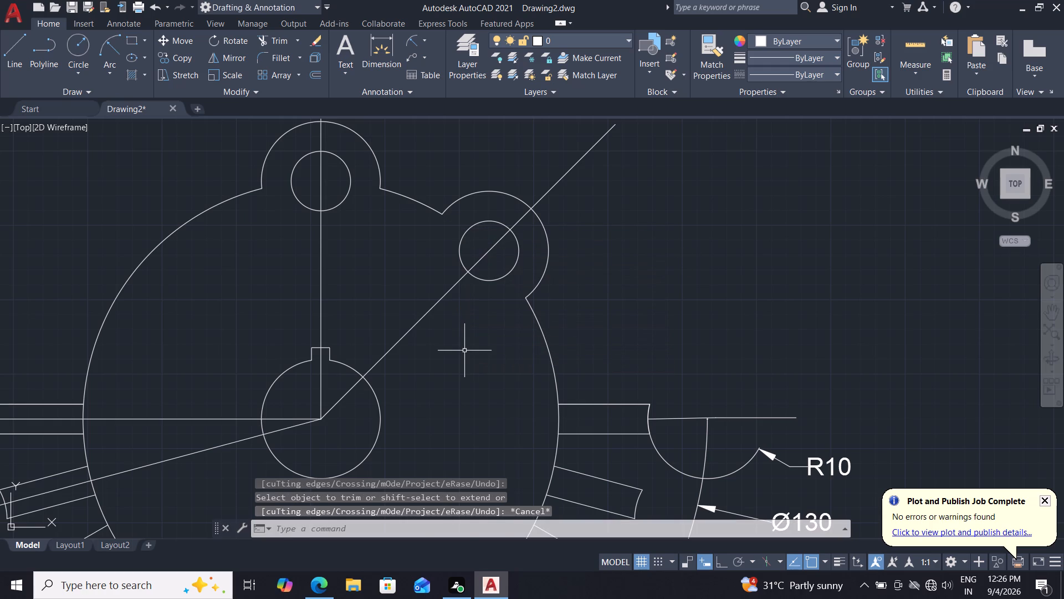
Dimension the width of the bottom vertical tab at its outer end, with the dimension line just below the tab.
scroll(464, 351, down, 1)
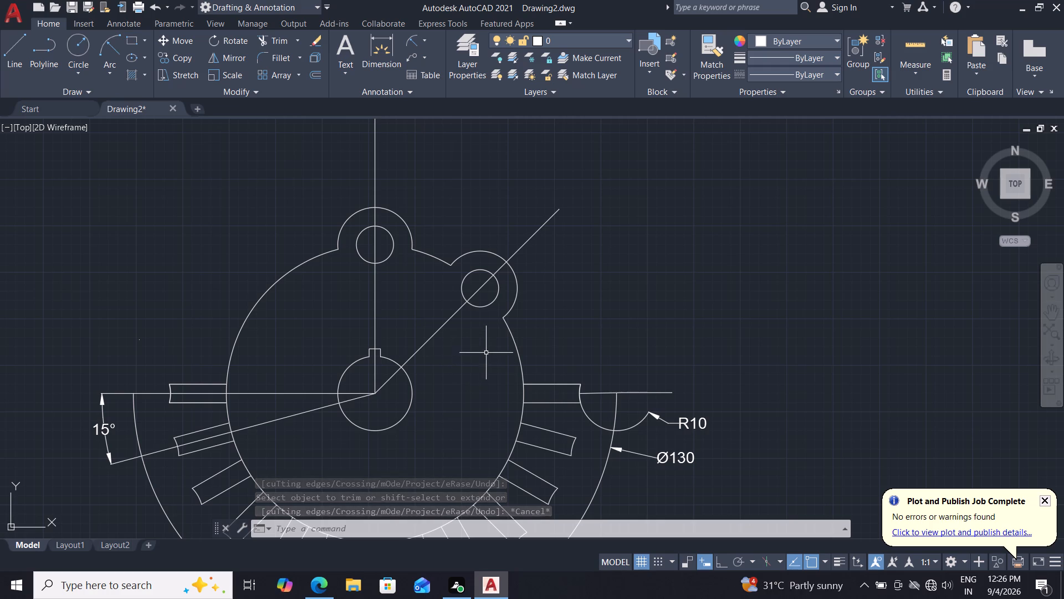
scroll(469, 383, down, 1)
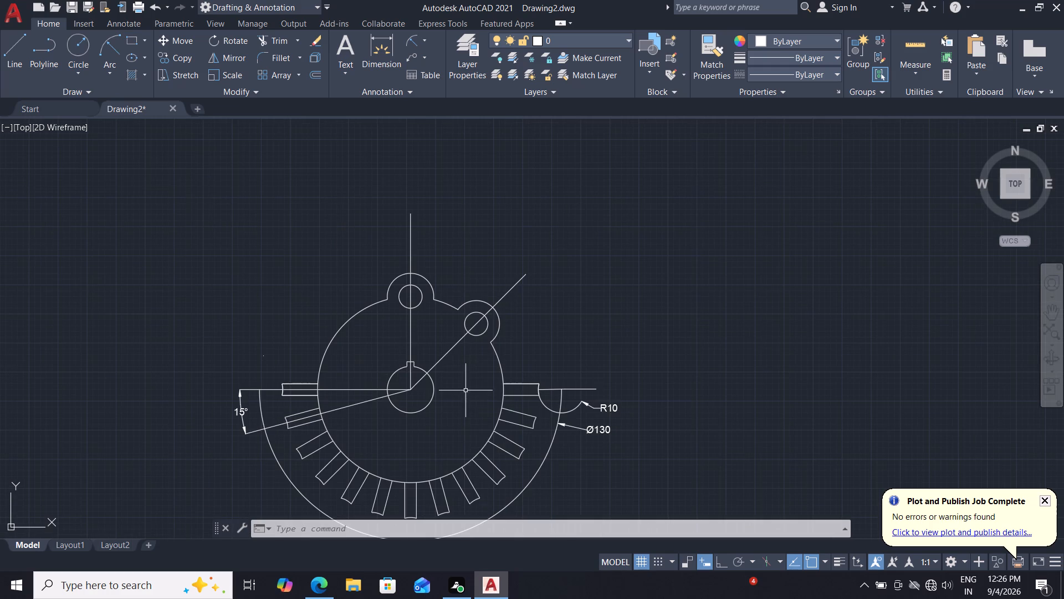
middle_drag(454, 434, 456, 385)
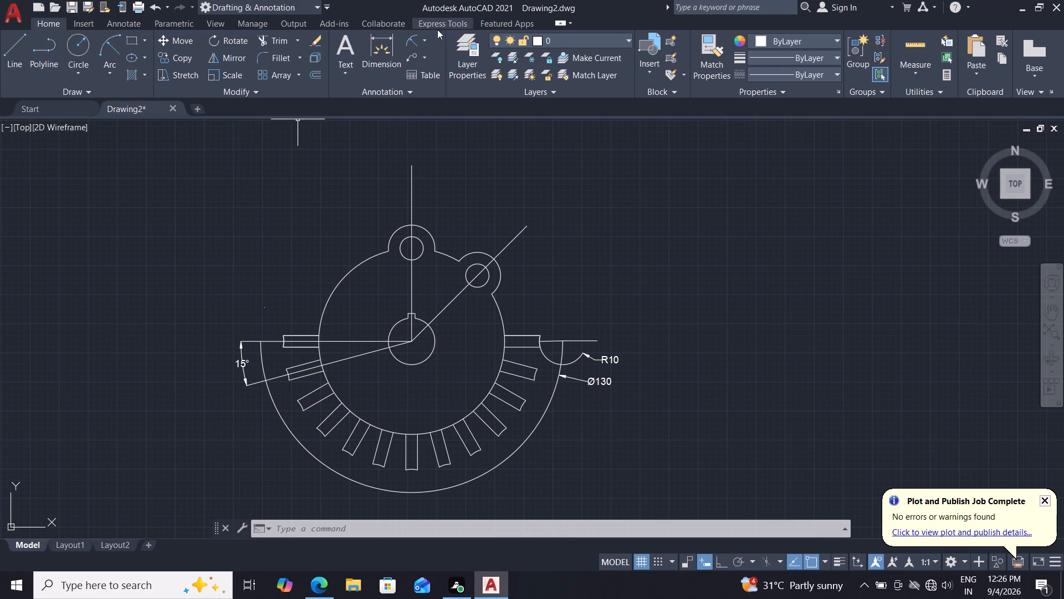
click(389, 47)
middle_drag(397, 380, 400, 342)
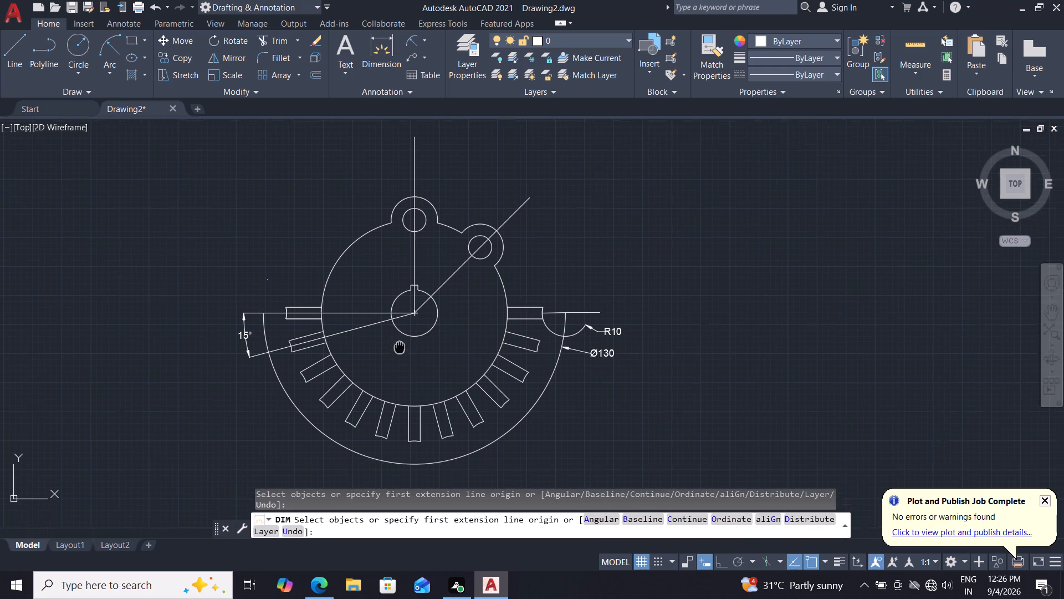
middle_drag(400, 342, 400, 324)
scroll(419, 372, up, 1)
middle_drag(415, 378, 416, 334)
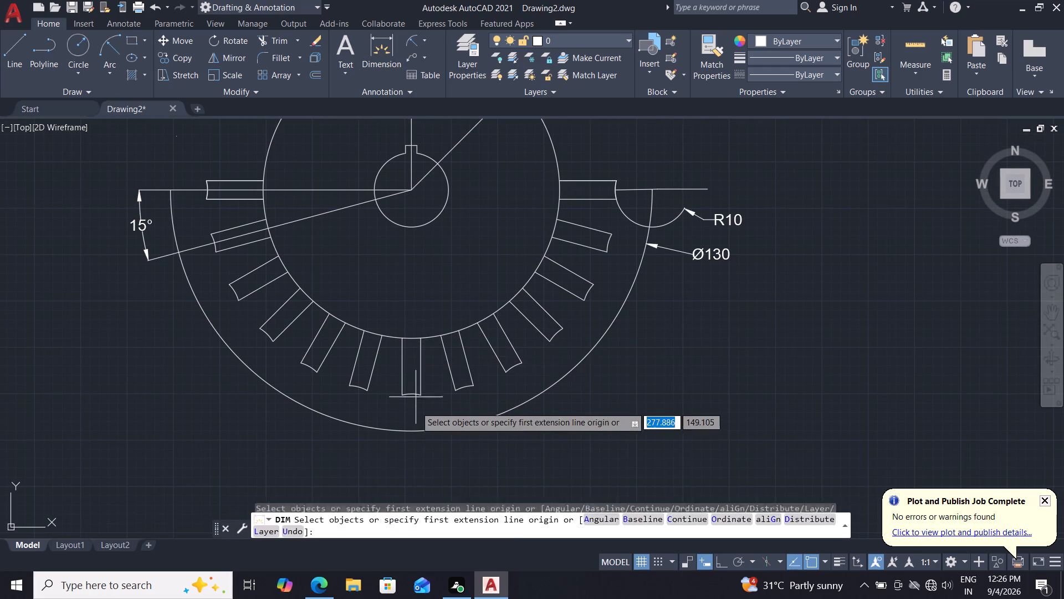
click(403, 395)
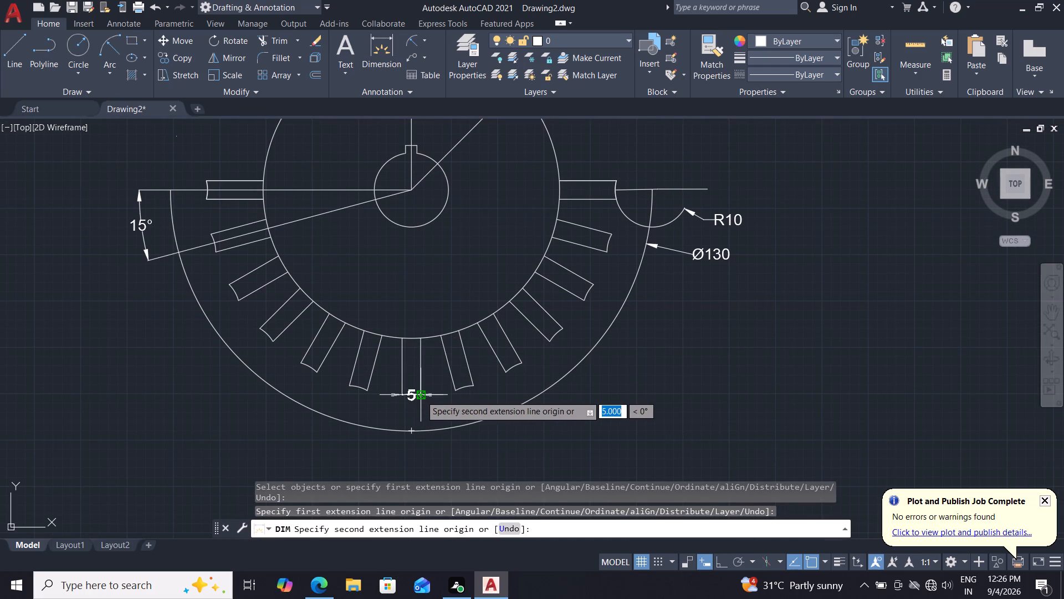
click(421, 397)
click(421, 410)
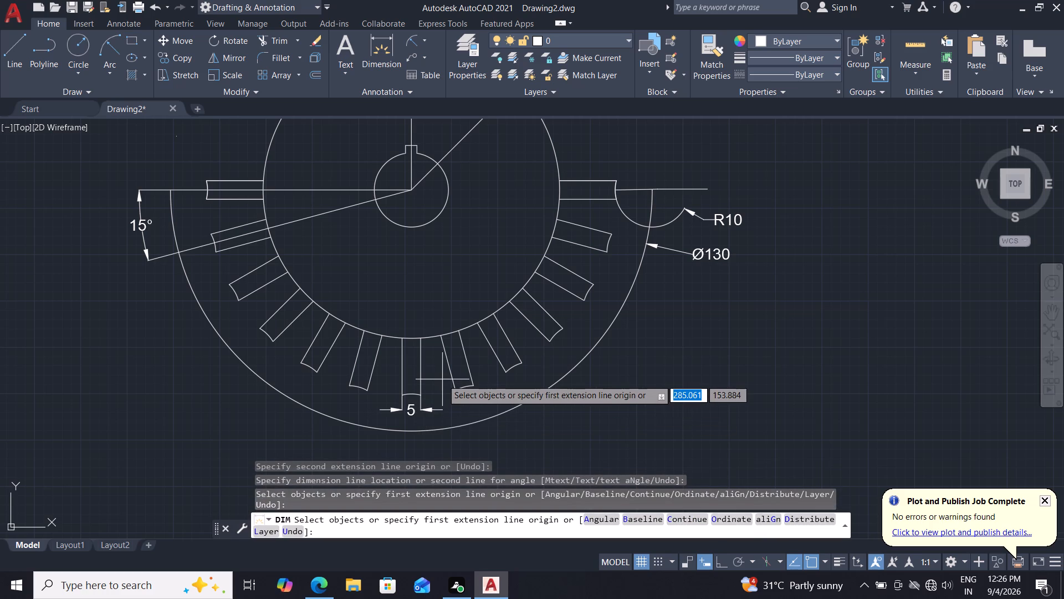
scroll(541, 364, down, 1)
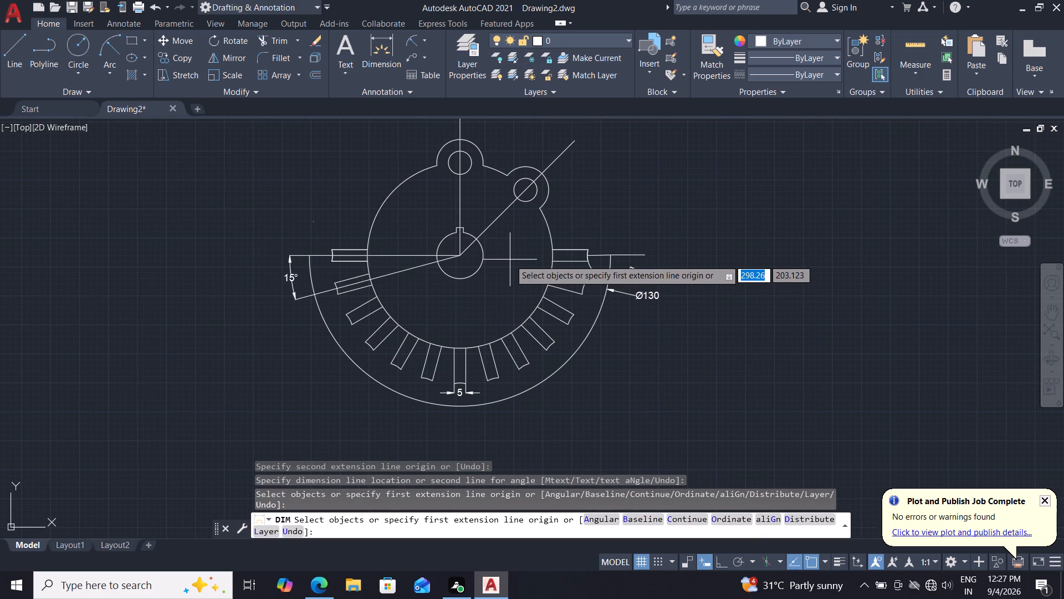
middle_drag(506, 271, 506, 309)
key(Escape)
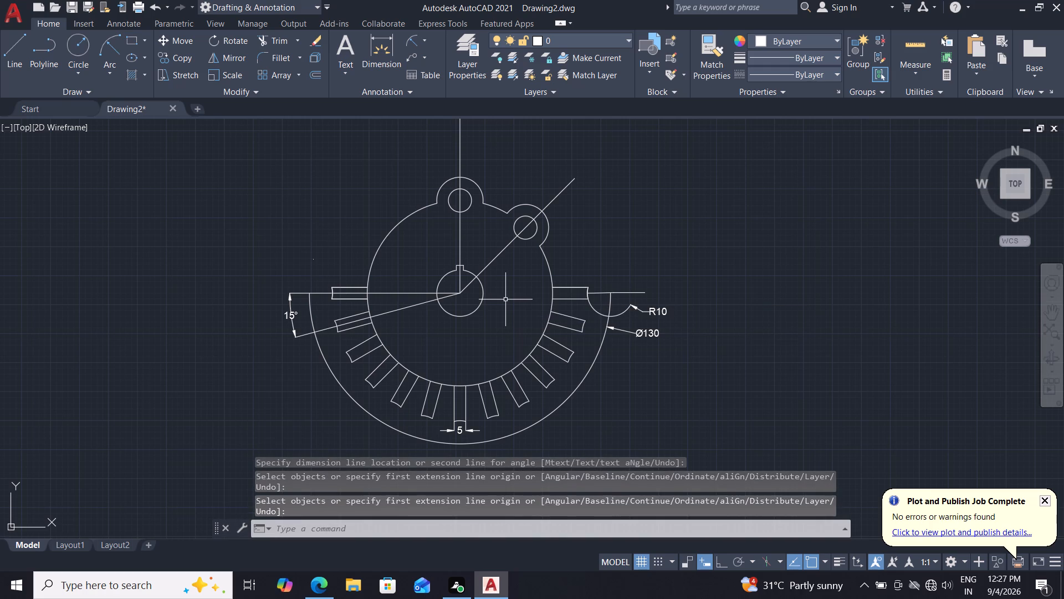
Mirror the 45° line, its 5 mm radius hole and the rounded lug arc about the vertical centre line, keeping the source objects.
scroll(505, 272, up, 2)
middle_drag(505, 272, 512, 338)
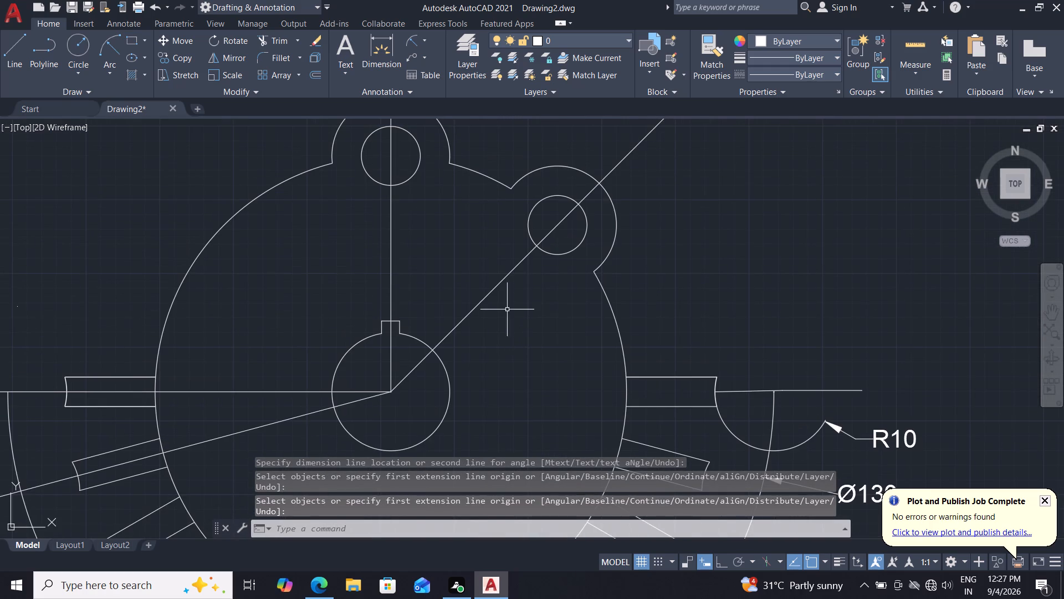
scroll(474, 274, down, 2)
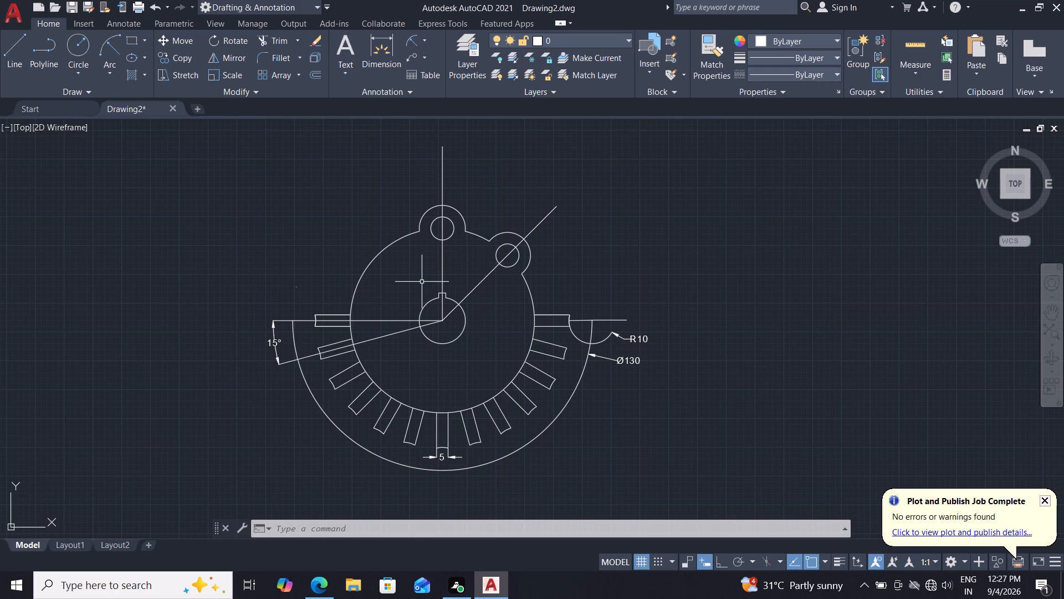
click(474, 287)
click(516, 263)
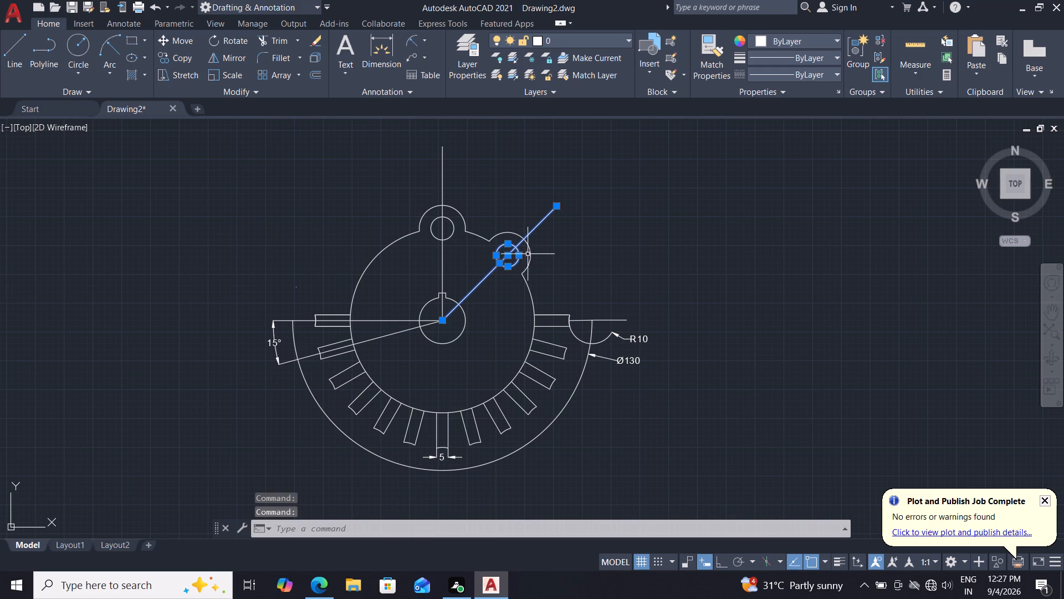
click(530, 253)
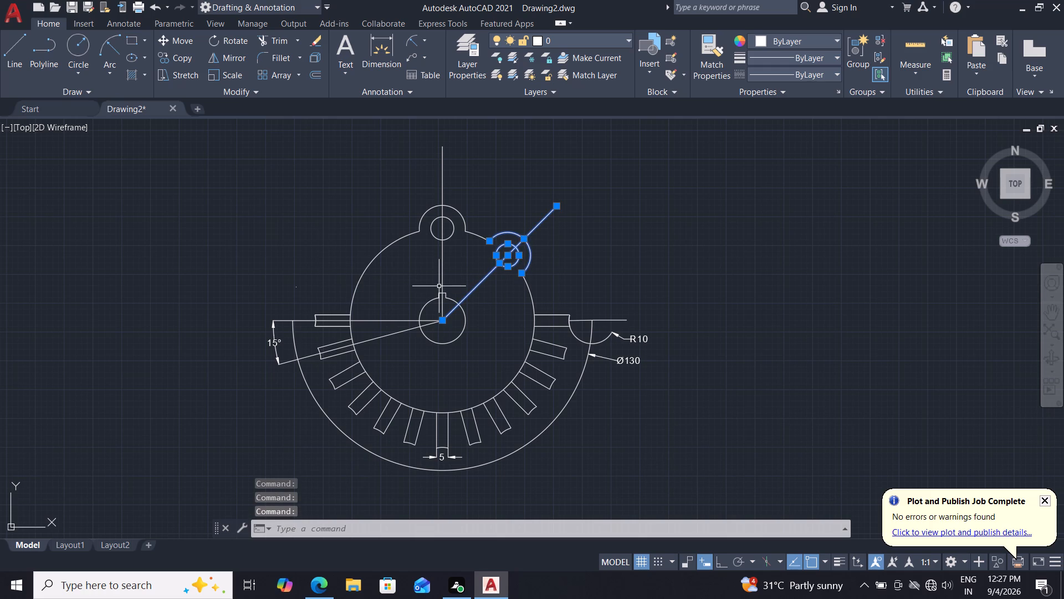
key(m)
key(i)
key(Return)
click(442, 321)
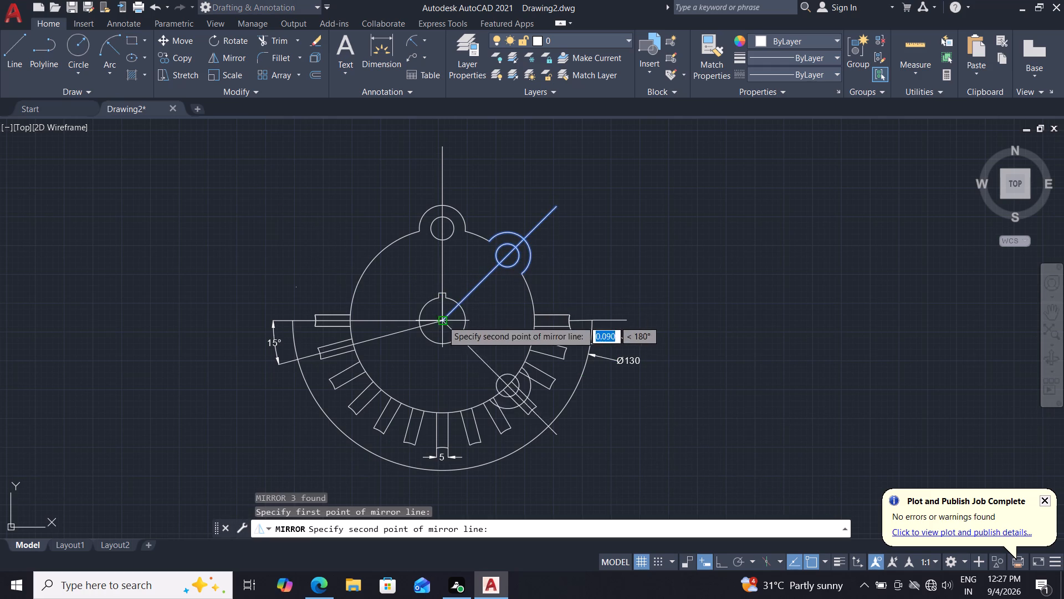
click(442, 150)
drag(456, 198, 442, 150)
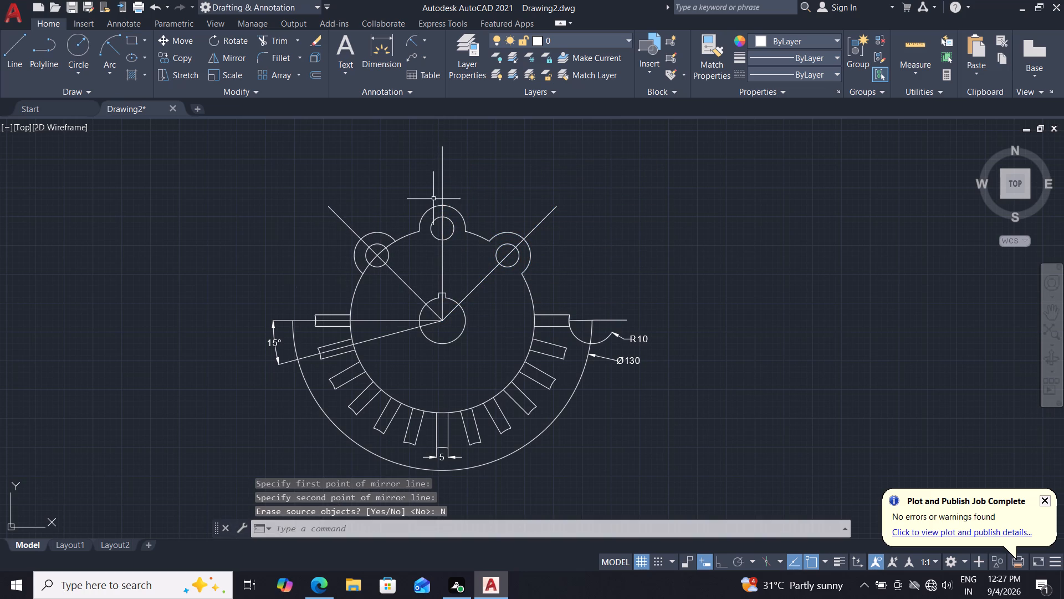
key(Escape)
Trim the 80 mm circle's arc segments inside the upper-left lug and its hole.
key(t)
key(r)
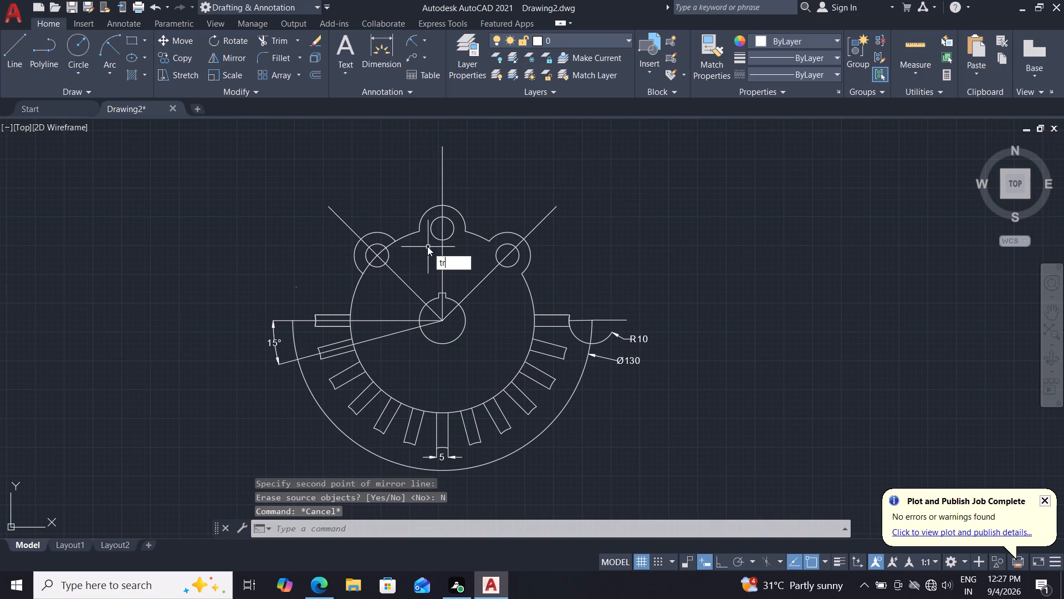
key(Return)
scroll(401, 258, up, 1)
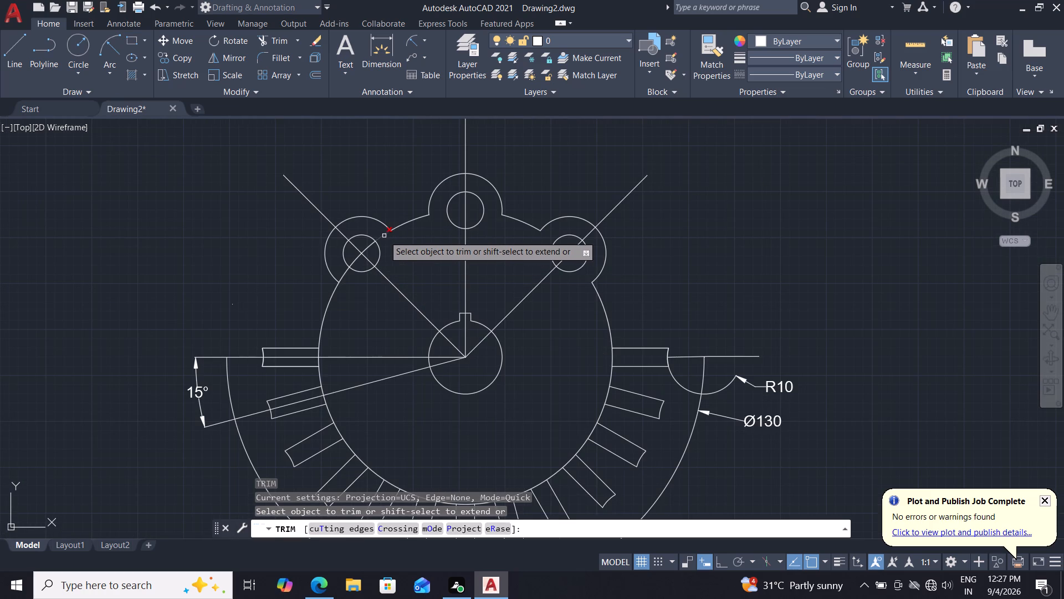
click(384, 236)
scroll(372, 241, up, 2)
click(367, 250)
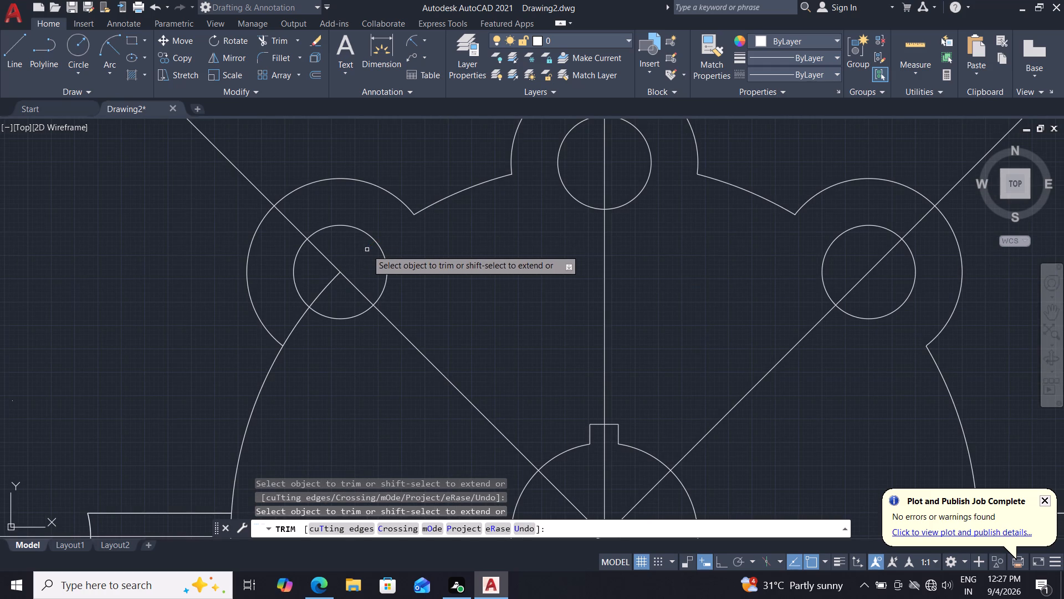
click(329, 285)
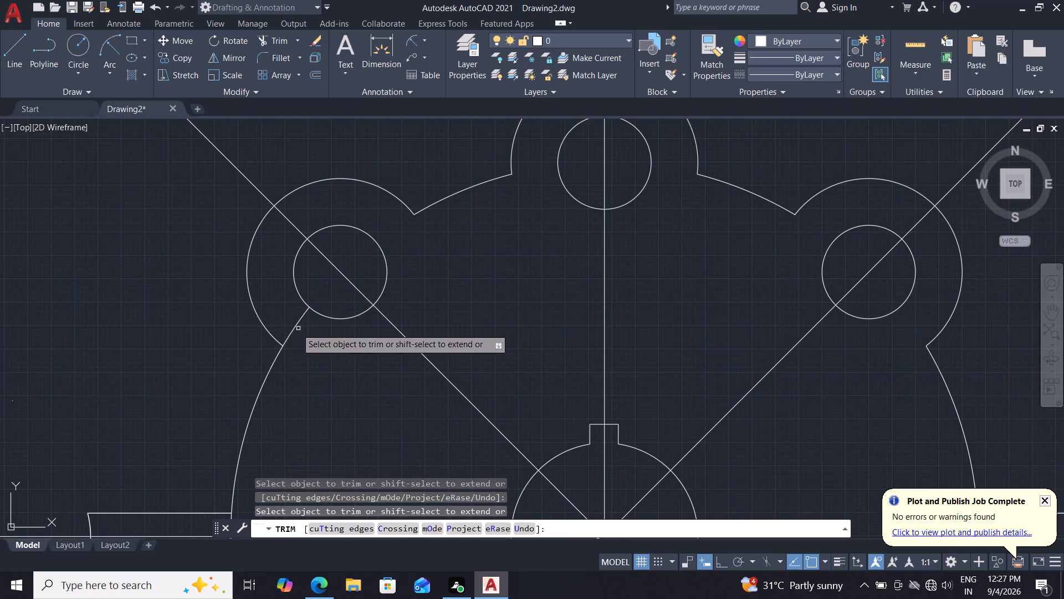
click(291, 328)
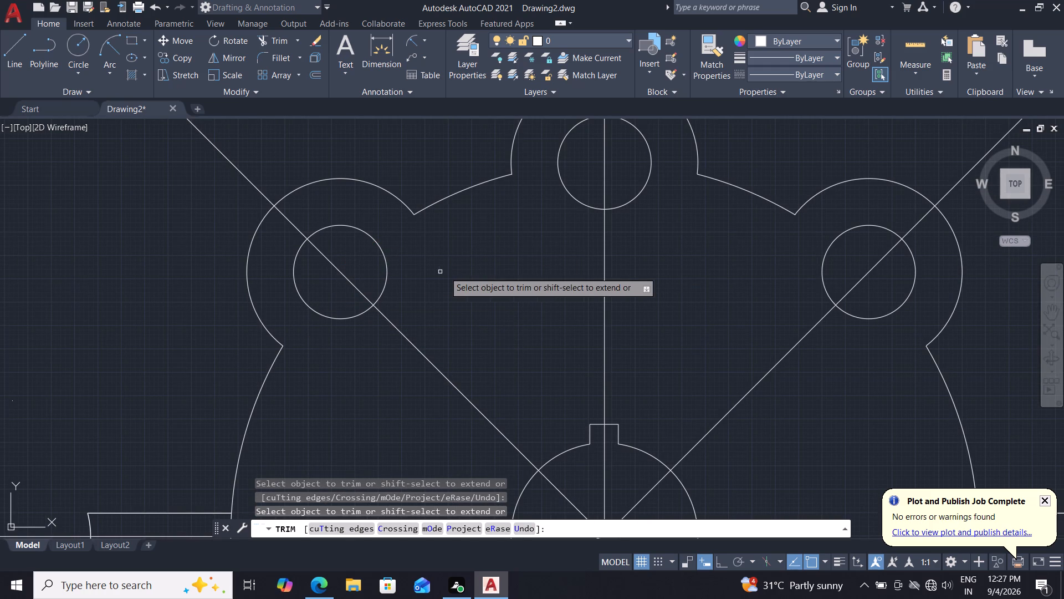
key(Escape)
Add an angular dimension between the two 45° lines, with its arc placed just above the top lug.
scroll(449, 272, down, 3)
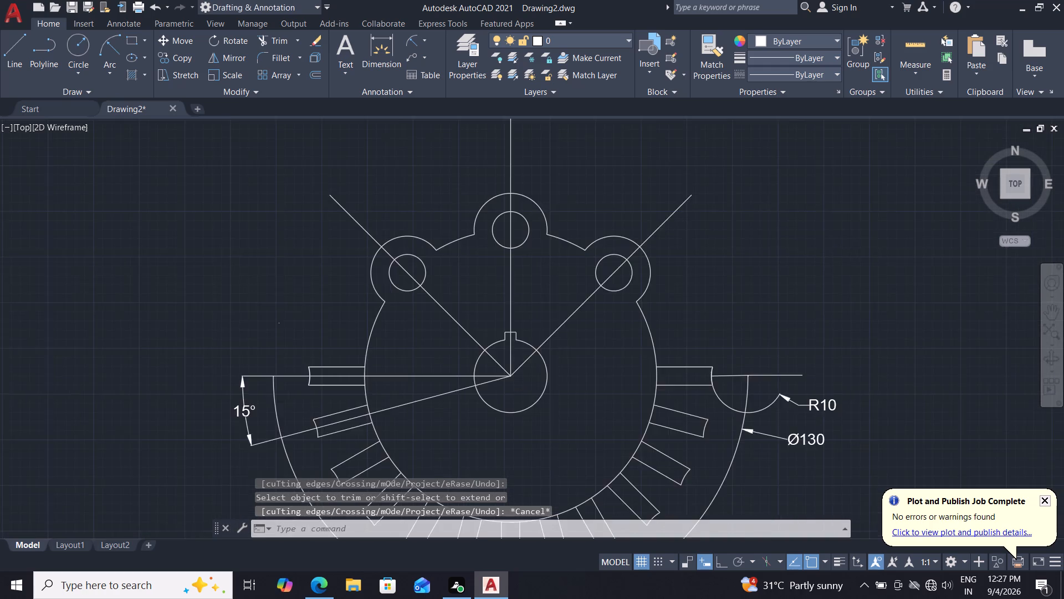
middle_drag(462, 269, 443, 312)
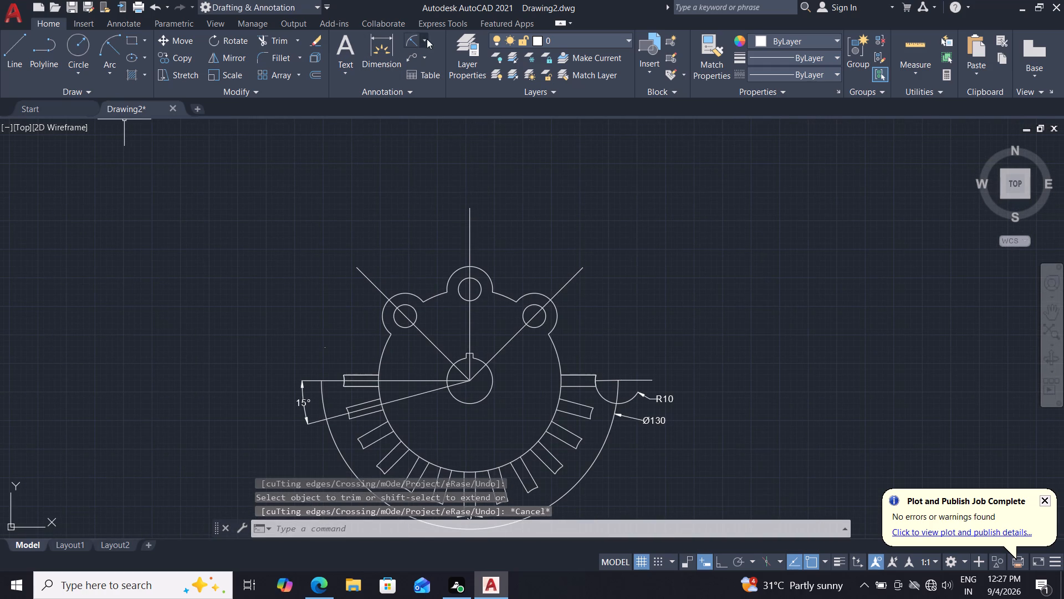
click(424, 40)
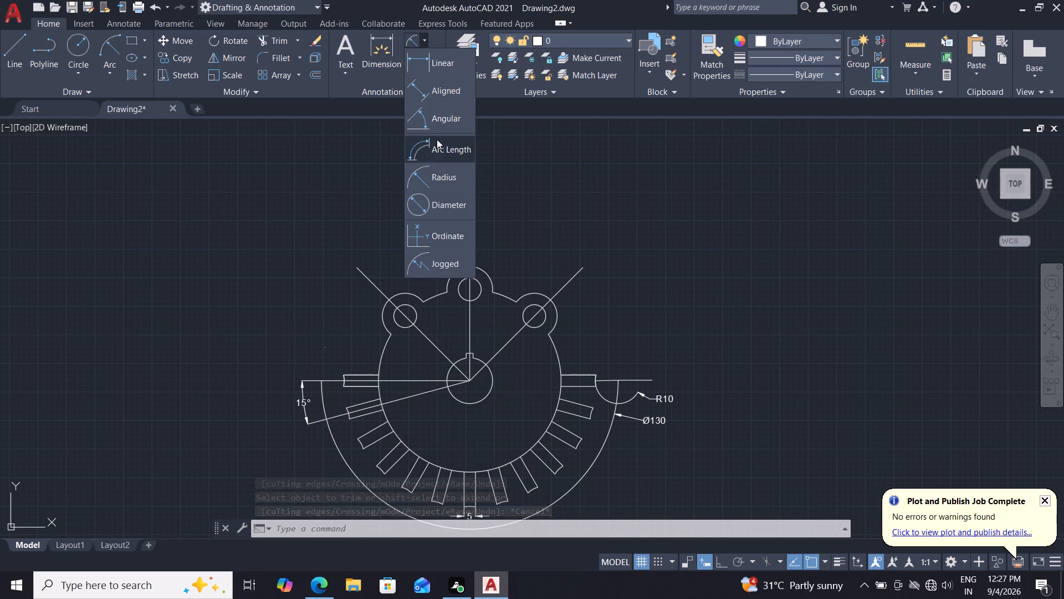
click(446, 118)
drag(368, 280, 374, 265)
click(566, 282)
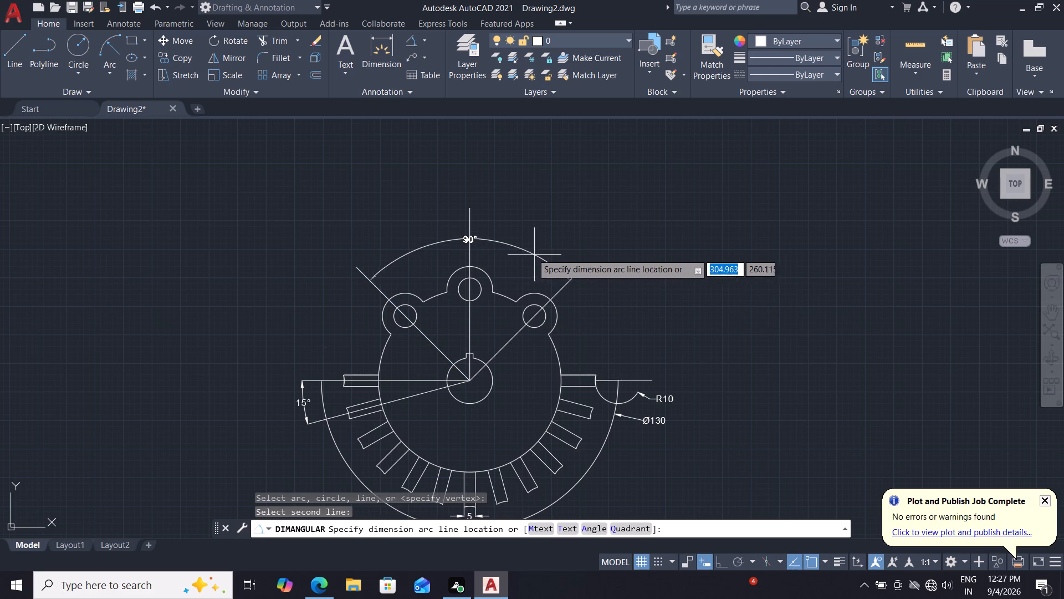
click(524, 250)
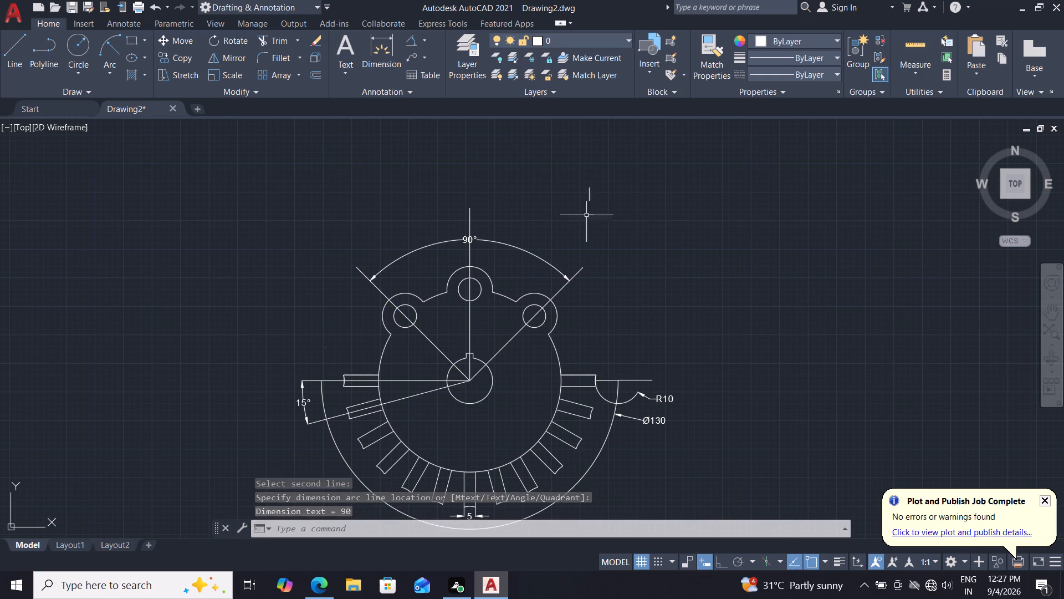
Erase the vertical centre line running from the bore centre up through the top lug.
click(469, 253)
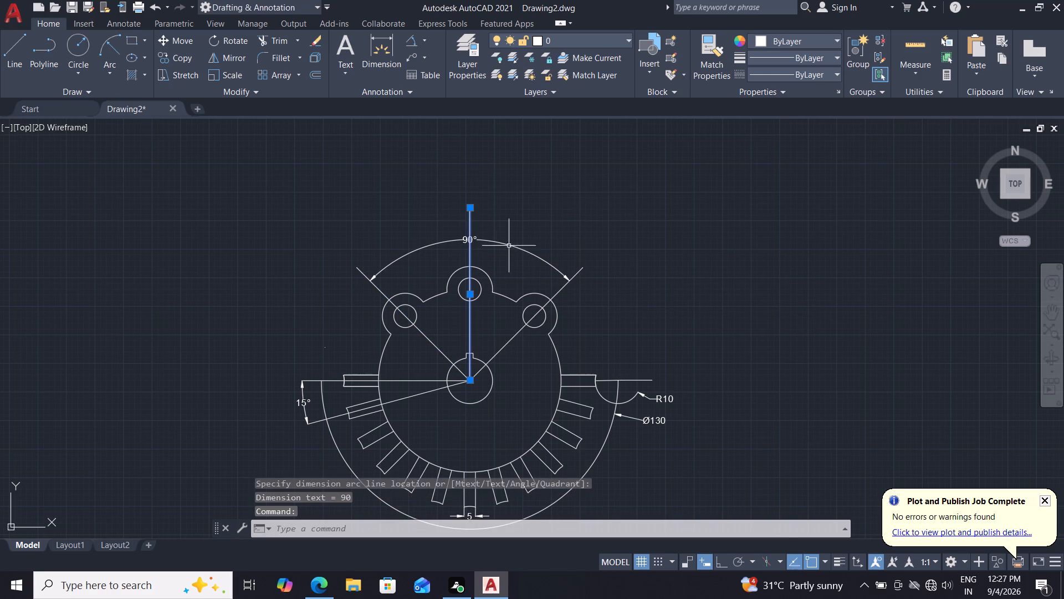
key(Delete)
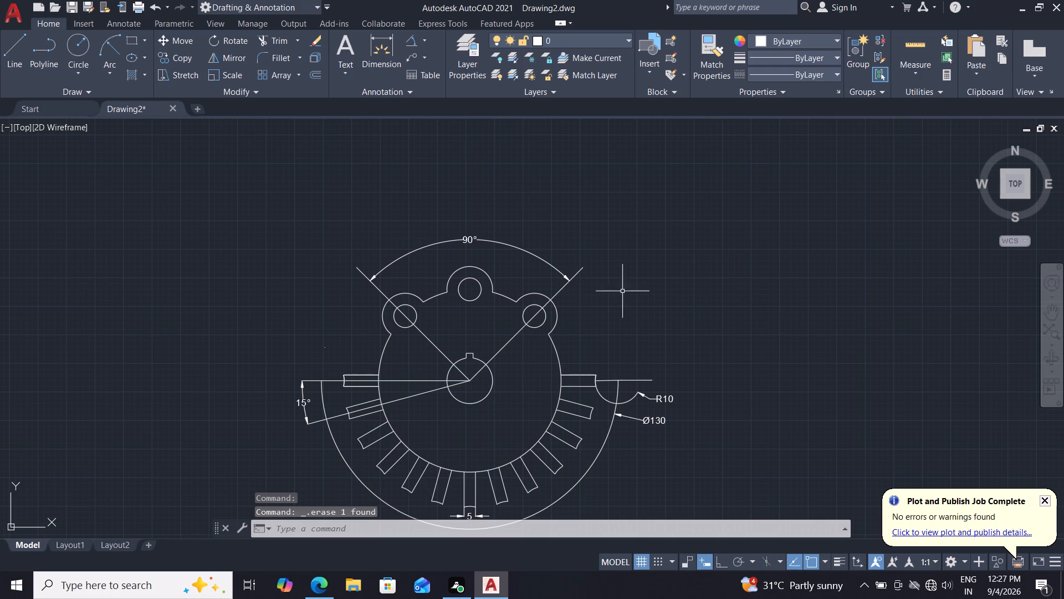
Add a diameter dimension to the 80 mm circle, with its text outside the part below the upper-right lug.
middle_drag(664, 229, 669, 194)
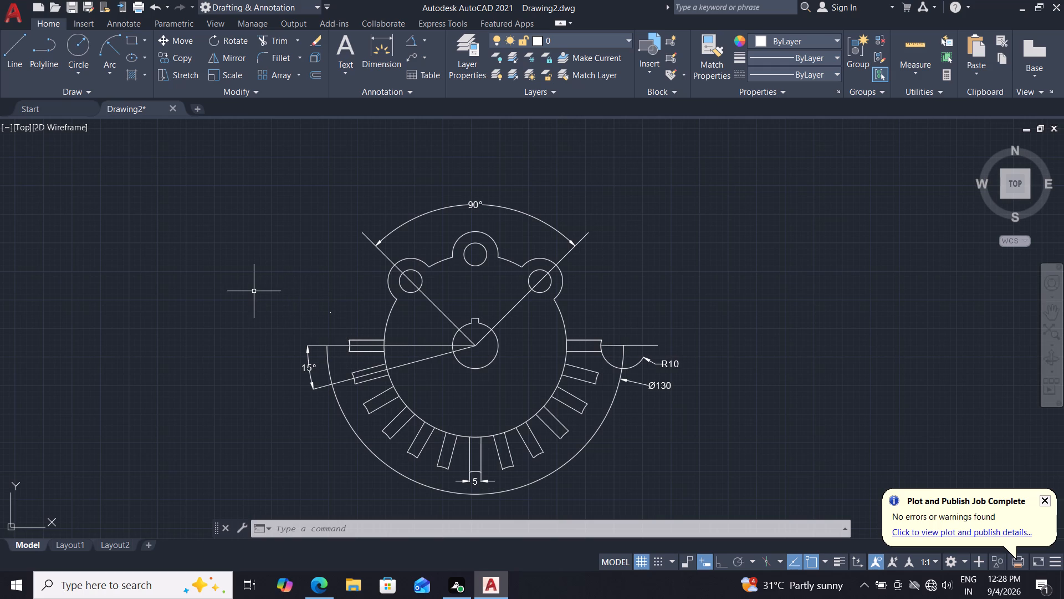
click(423, 42)
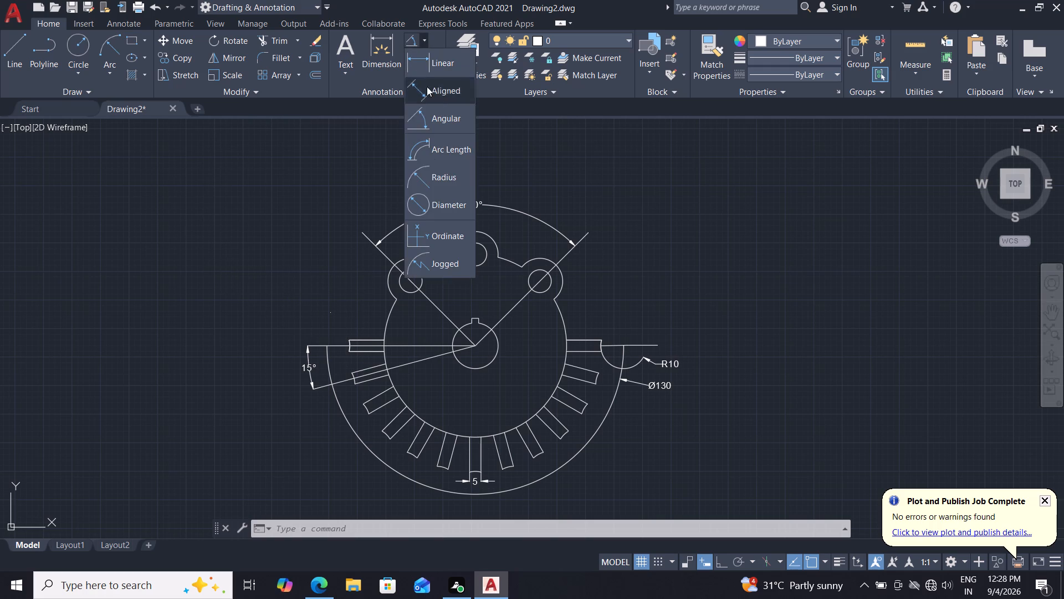
click(428, 204)
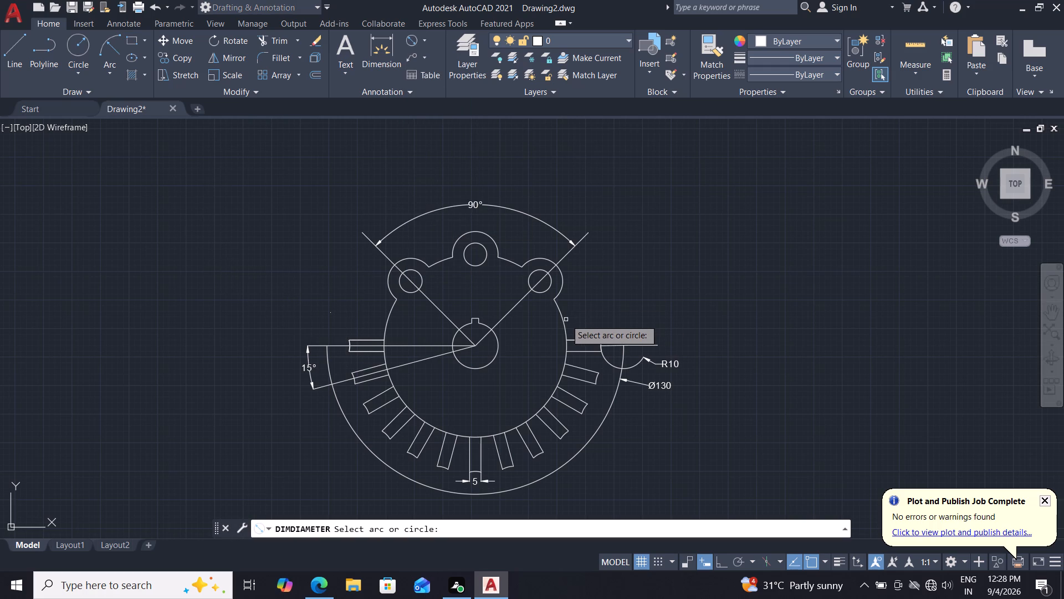
click(562, 319)
click(595, 298)
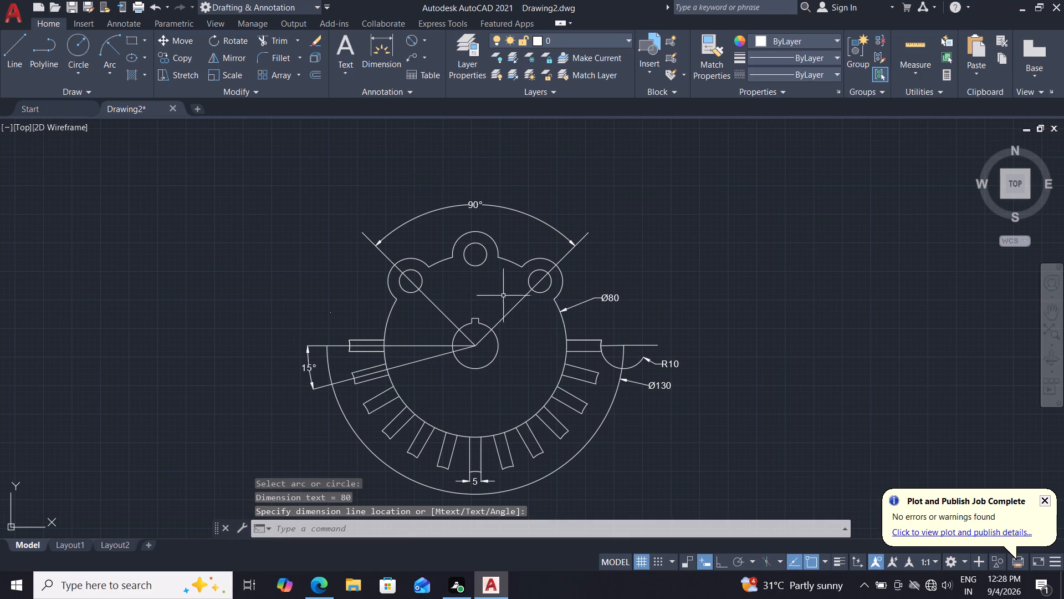
key(space)
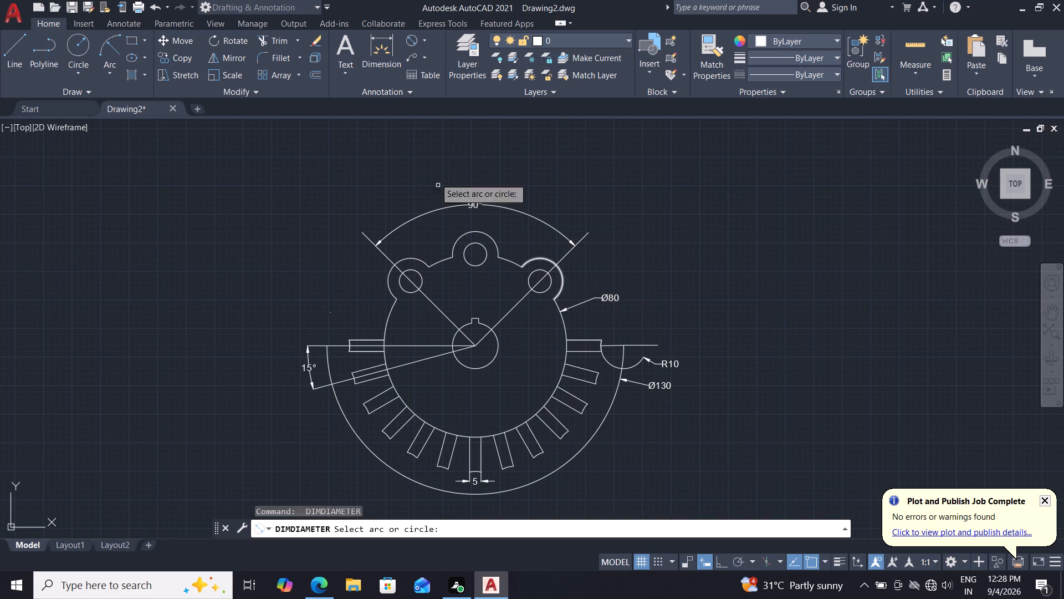
key(Escape)
Add a radius dimension to the upper-right lug's outer arc, with its text just outside the lug.
click(424, 39)
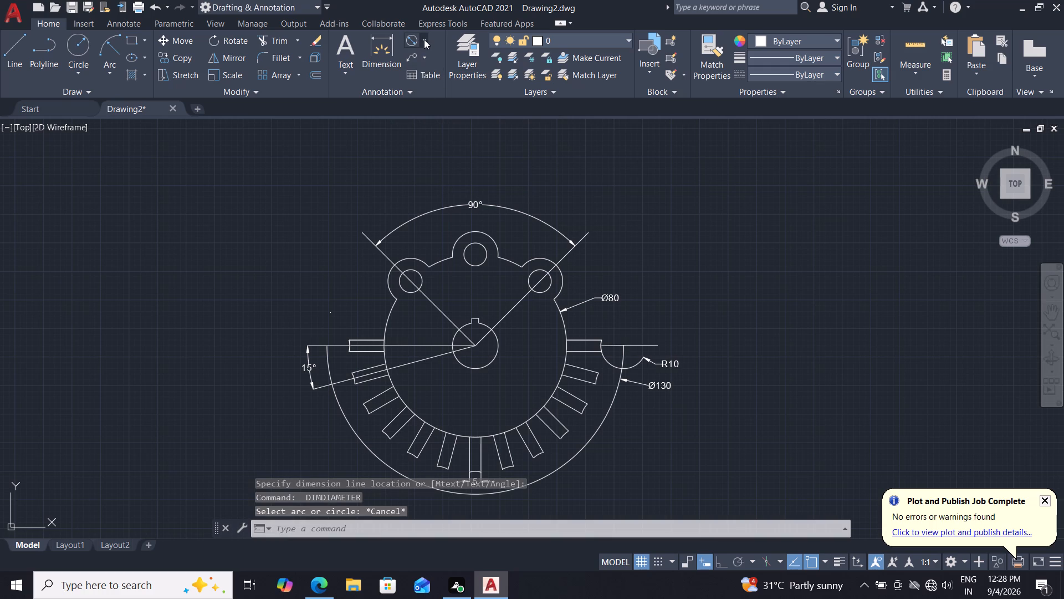
click(443, 184)
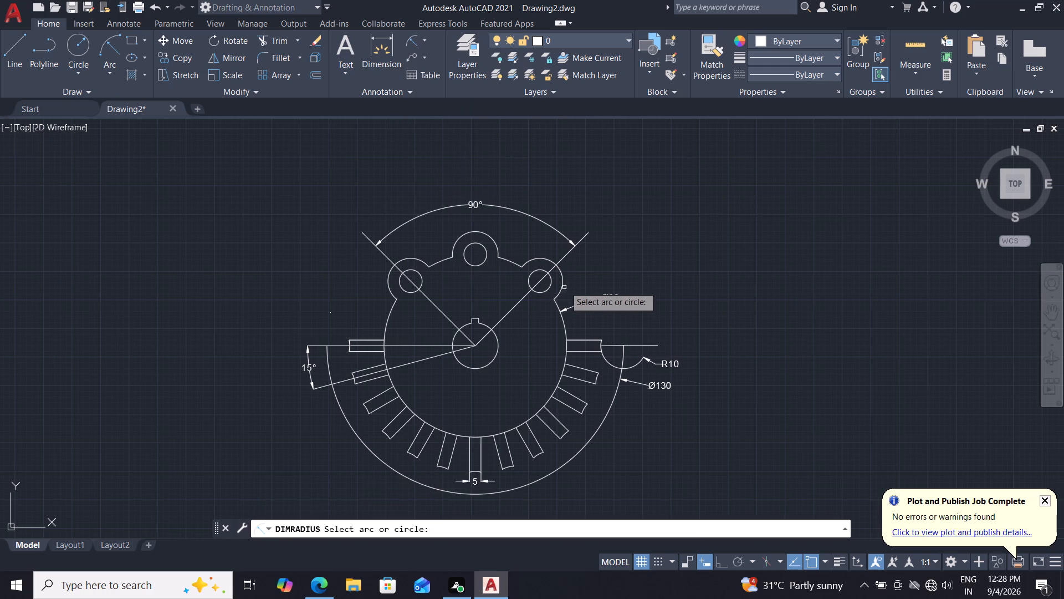
click(563, 281)
click(575, 277)
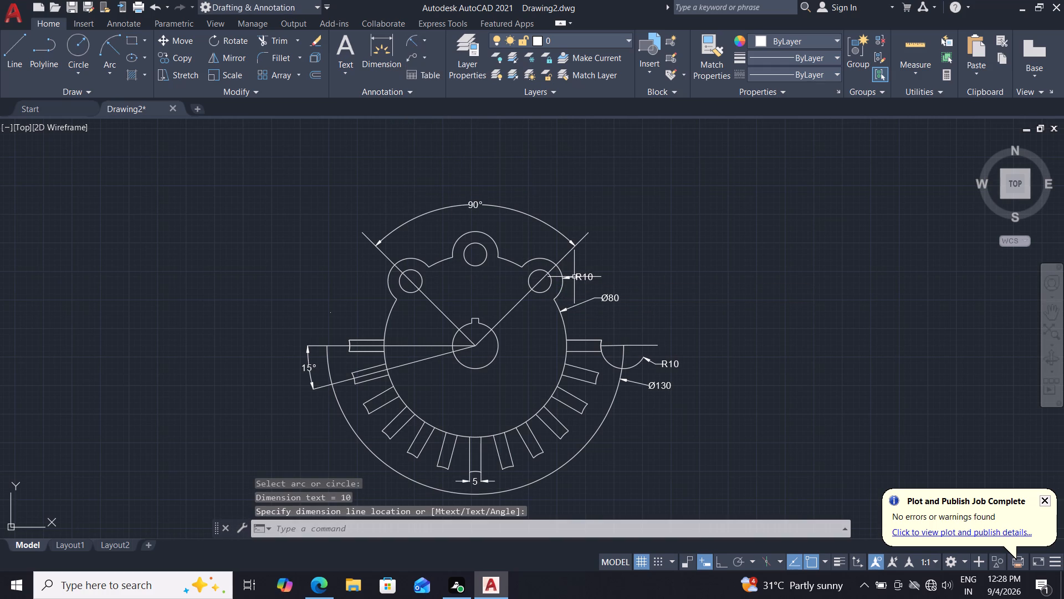
Add a diameter dimension to the upper-left lug's hole, with its text to the left of the part.
click(421, 40)
click(429, 201)
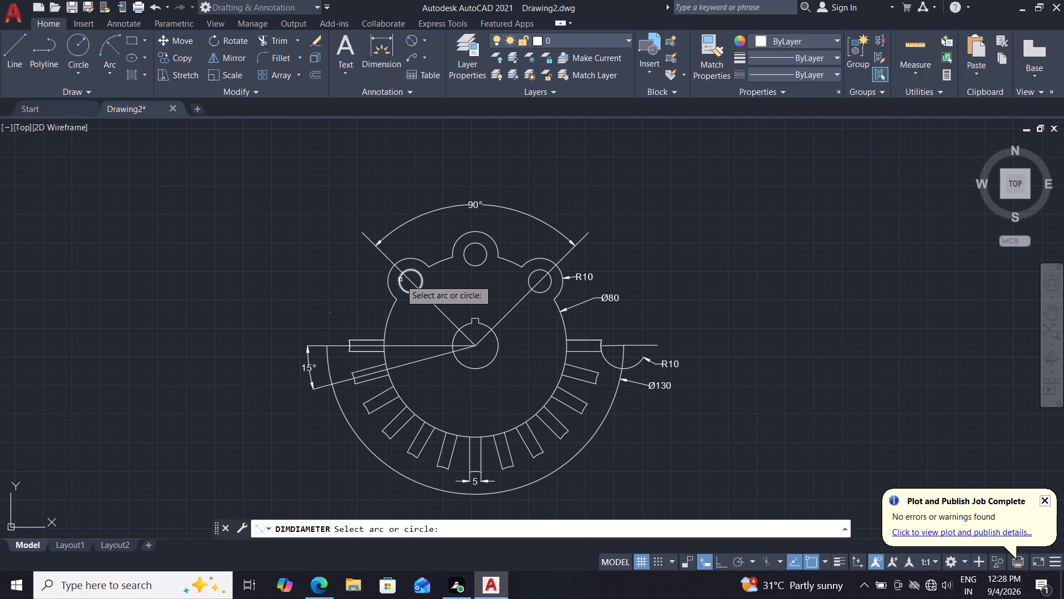
click(400, 280)
click(339, 277)
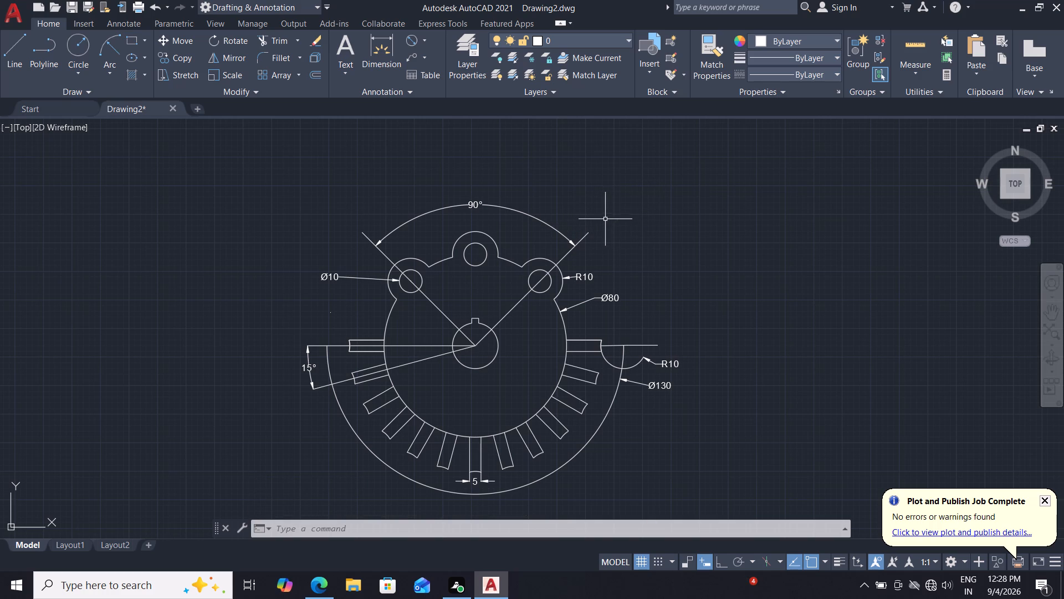
Add a diameter dimension to the central bore, with its text inside the part to the lower right of the bore.
middle_drag(613, 240, 635, 209)
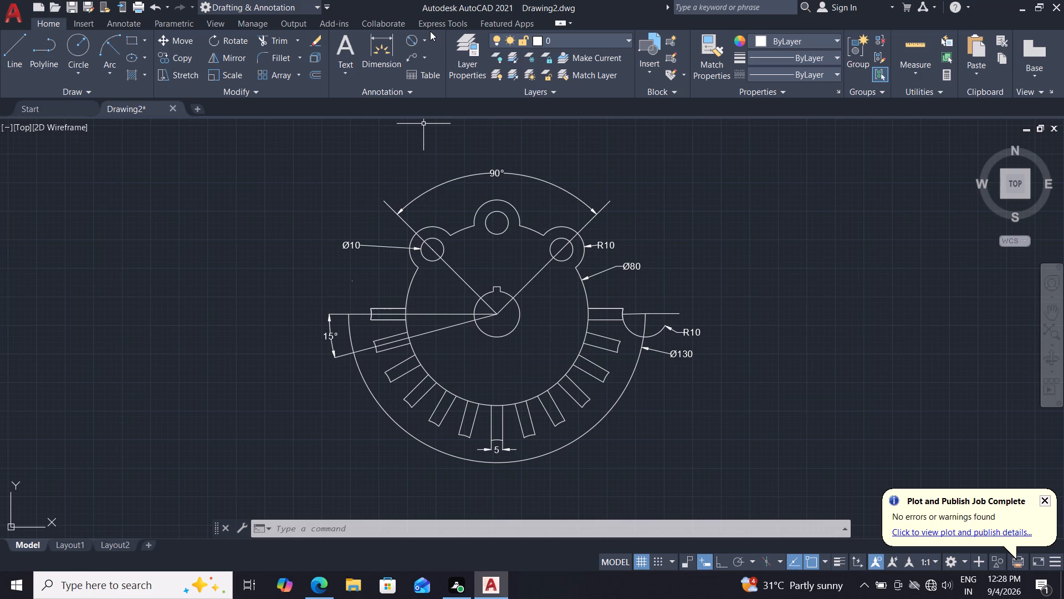
click(411, 33)
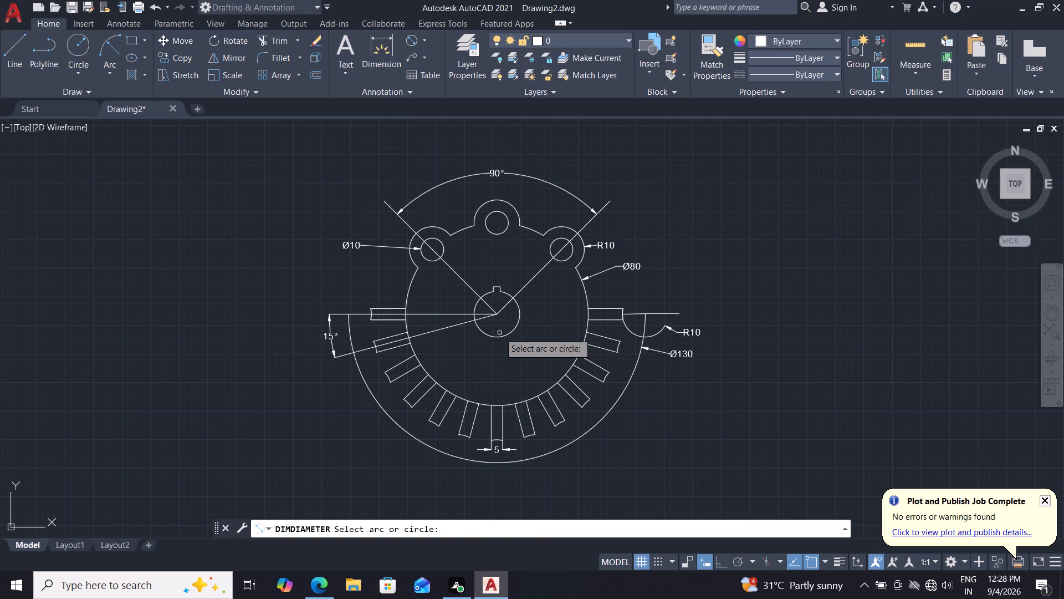
click(507, 333)
click(540, 330)
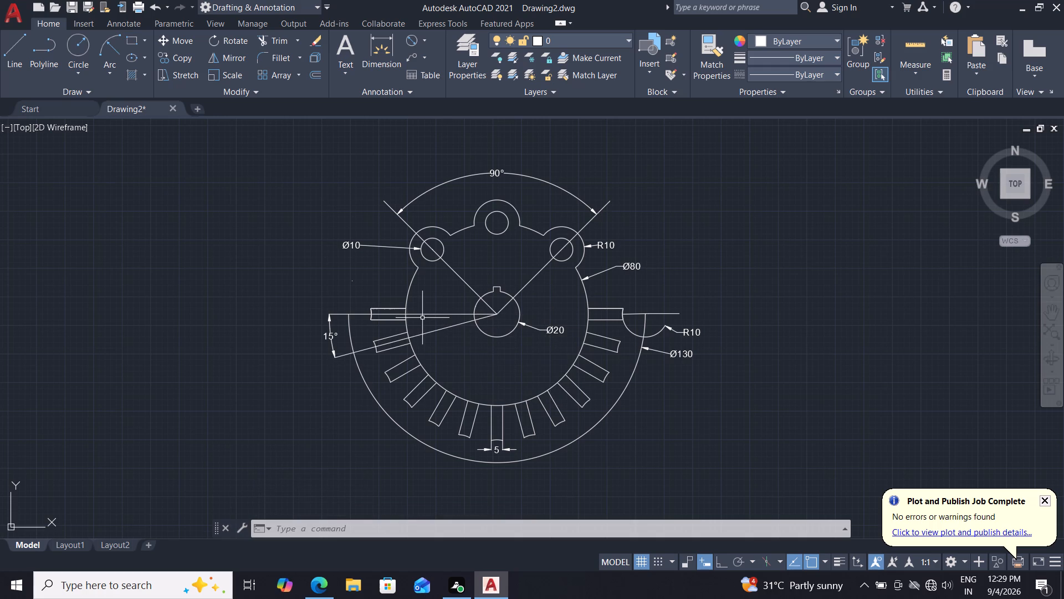
Check the width of the keyway above the central bore between its two vertical sides.
click(381, 49)
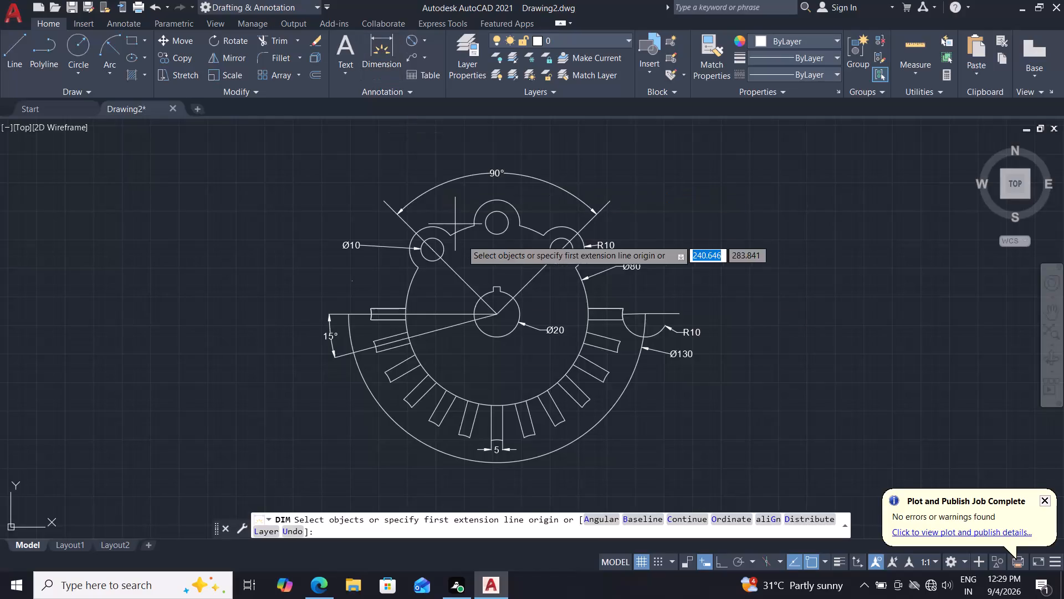
scroll(499, 304, up, 2)
click(478, 261)
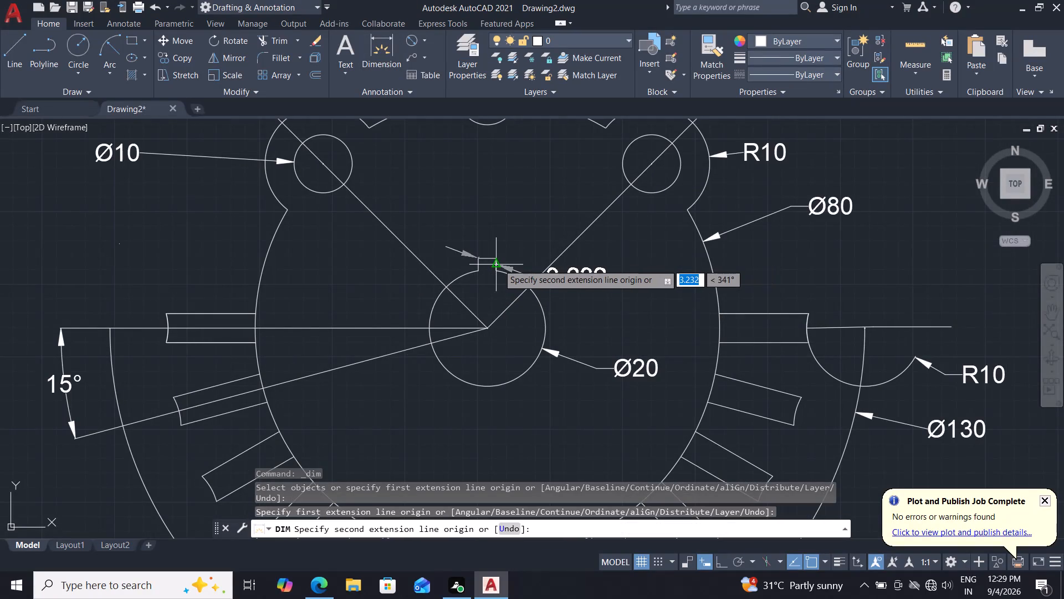
scroll(504, 267, up, 2)
click(478, 247)
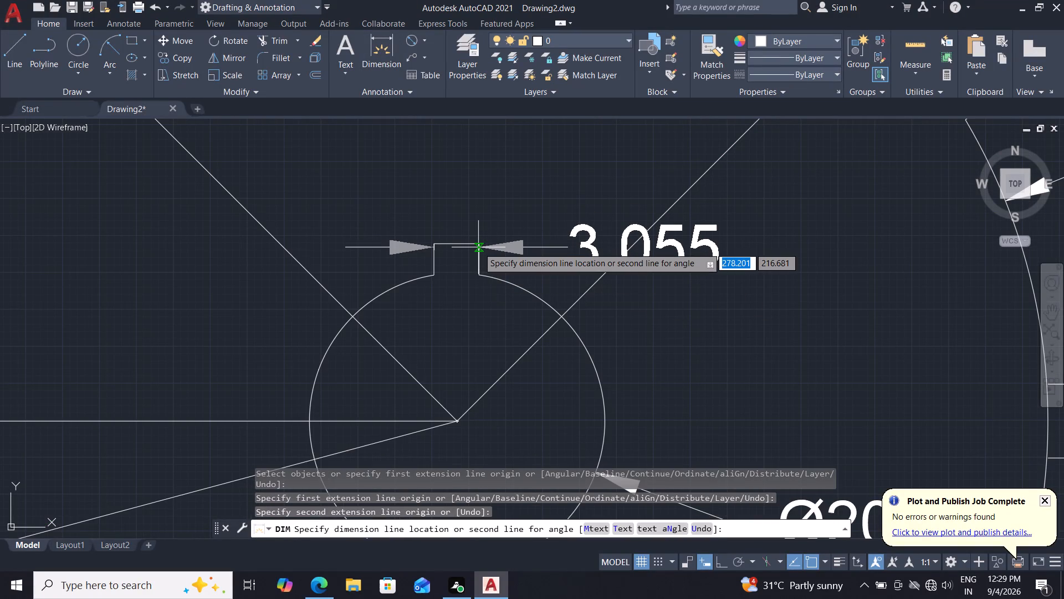
key(Escape)
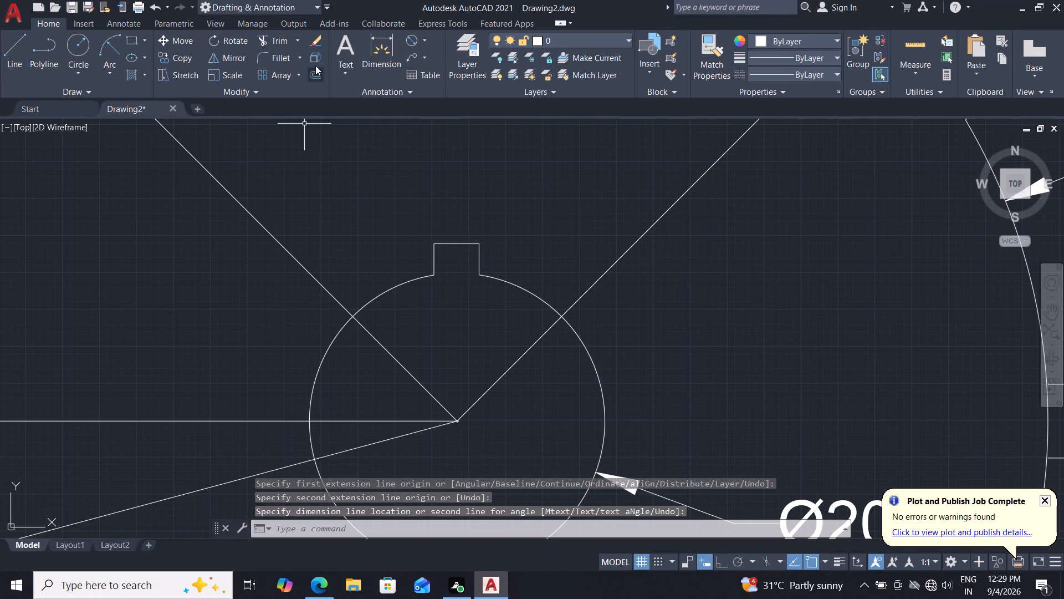
click(372, 40)
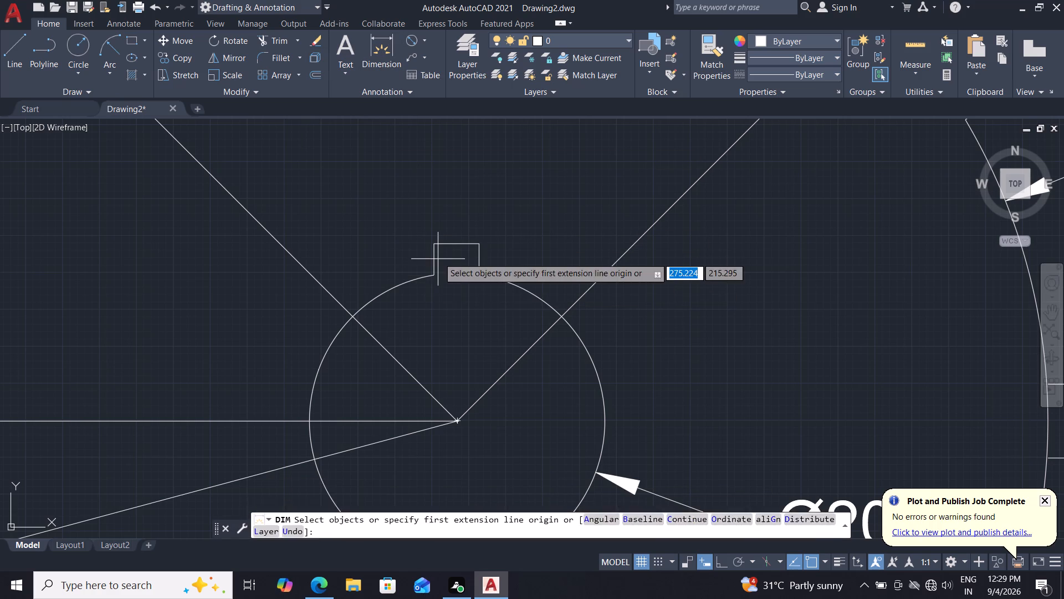
click(431, 253)
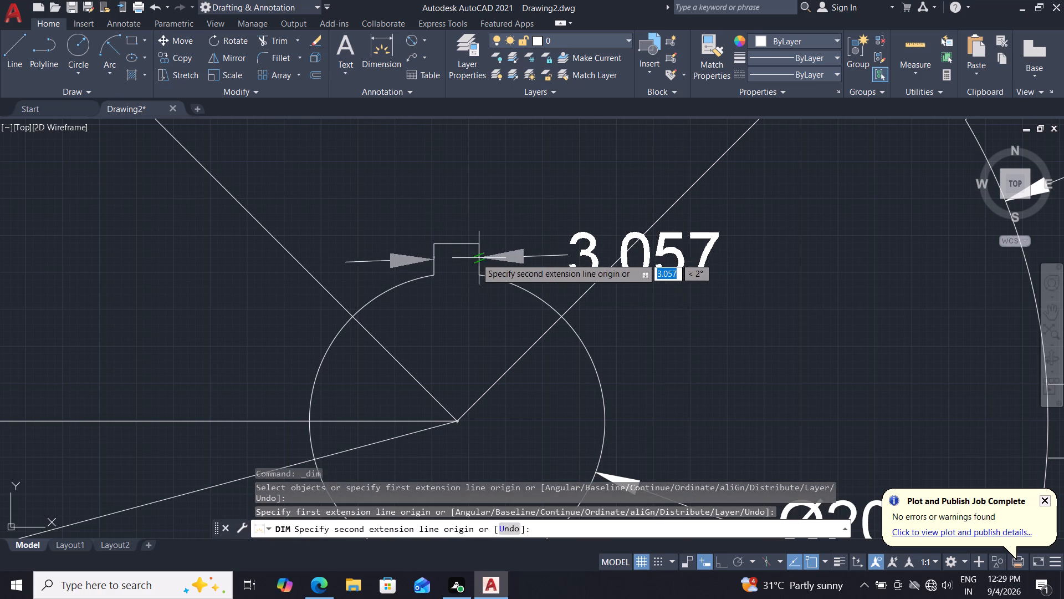
click(478, 258)
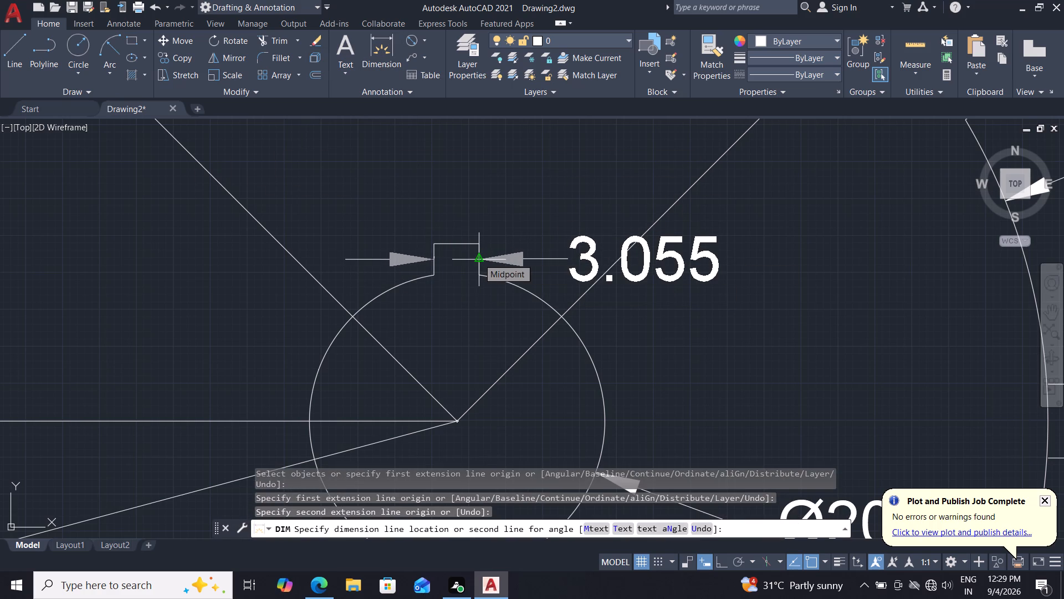
key(Escape)
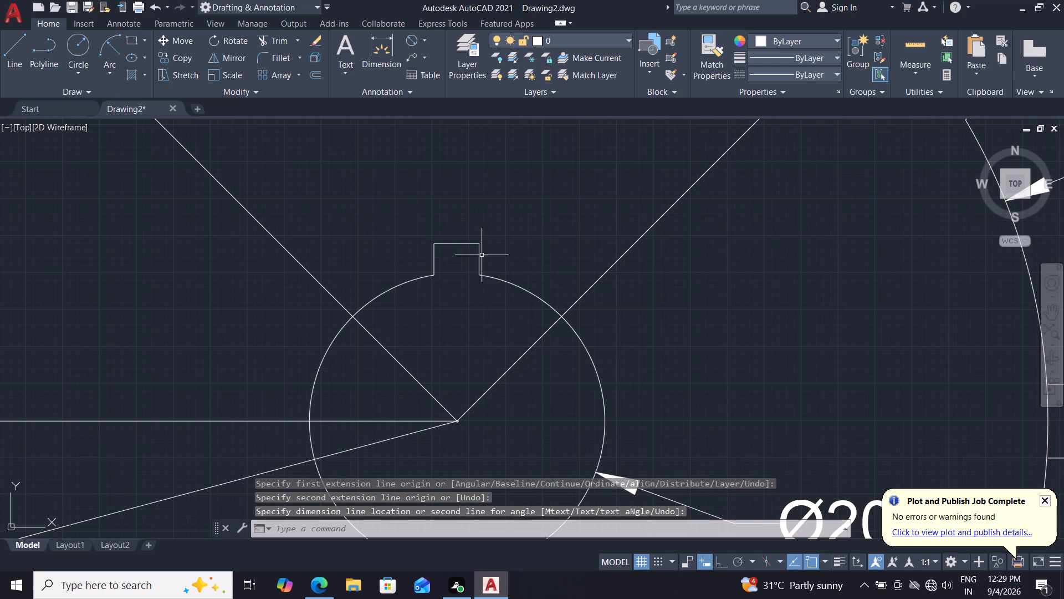
Erase the left vertical side of the keyway above the central bore.
click(433, 258)
key(Delete)
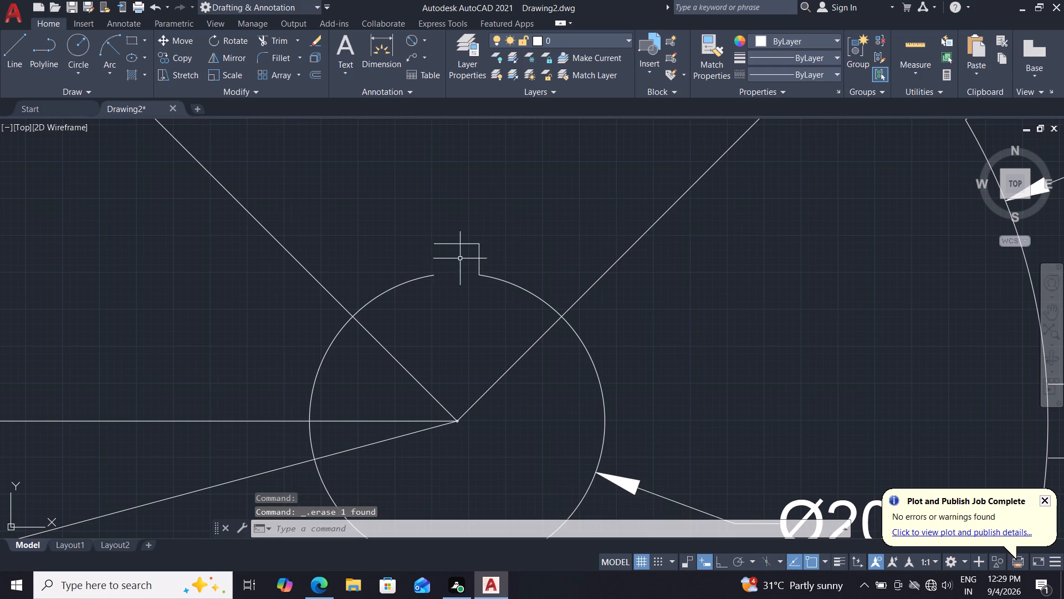
Erase the right vertical side of the keyway above the central bore.
click(479, 258)
key(Delete)
With ortho mode on, draw a vertical construction line about 15.8 mm long upward from the central bore's centre.
key(l)
key(Return)
click(456, 419)
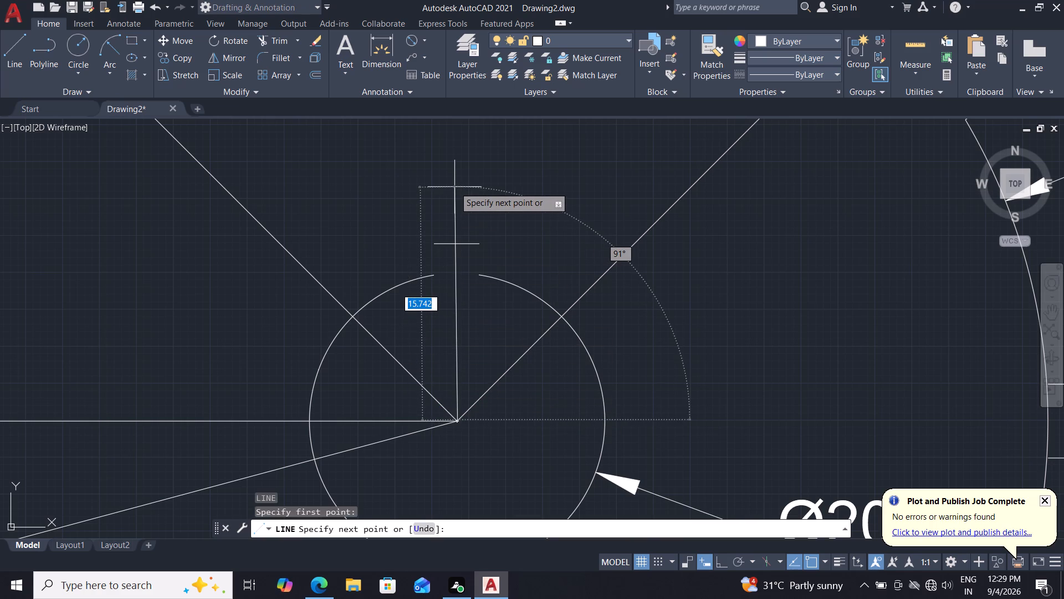
key(F8)
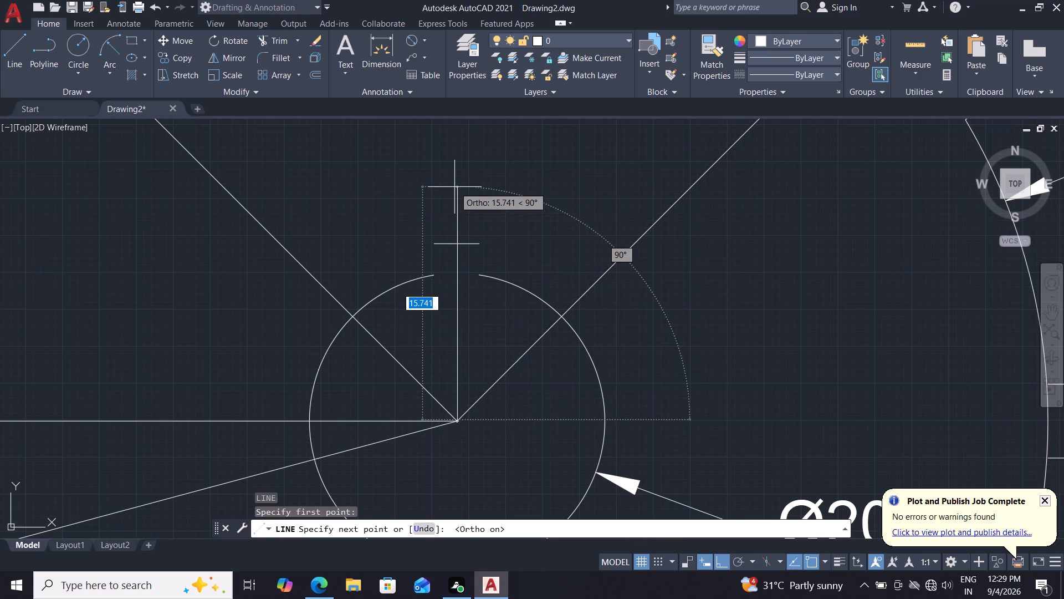
key(Return)
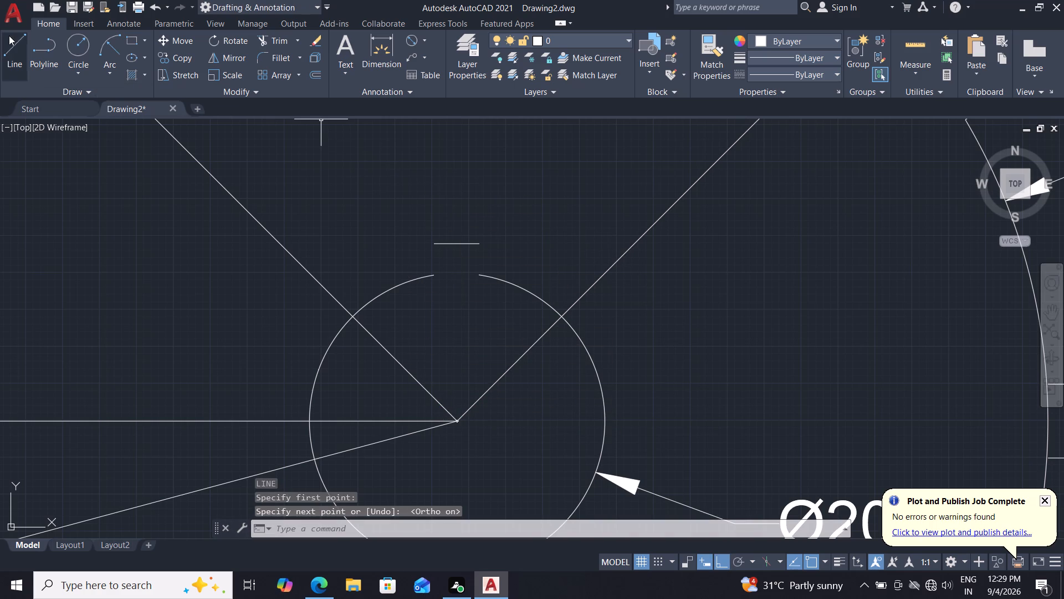
click(9, 35)
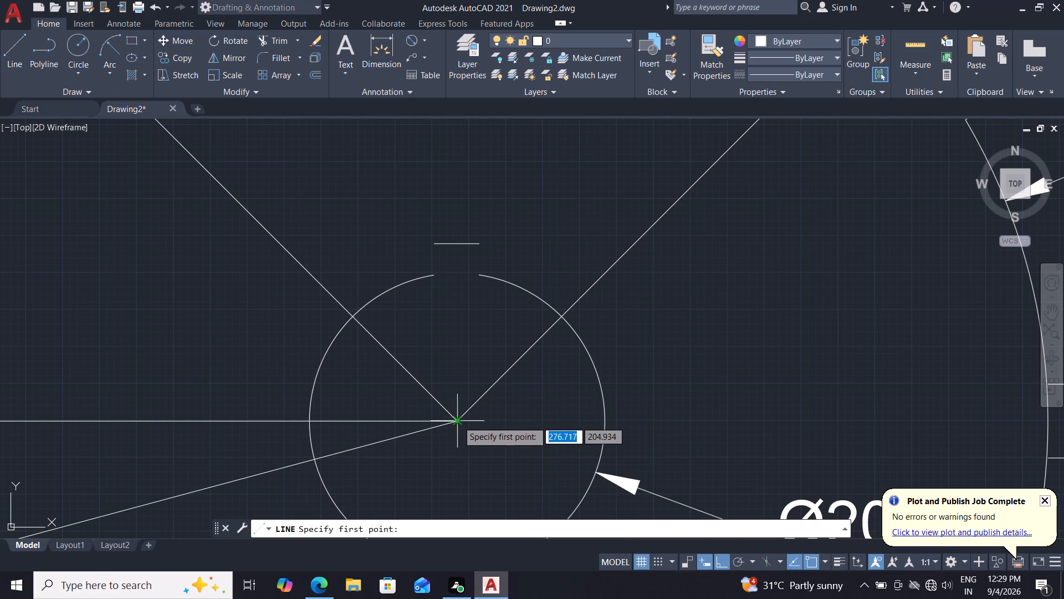
click(458, 421)
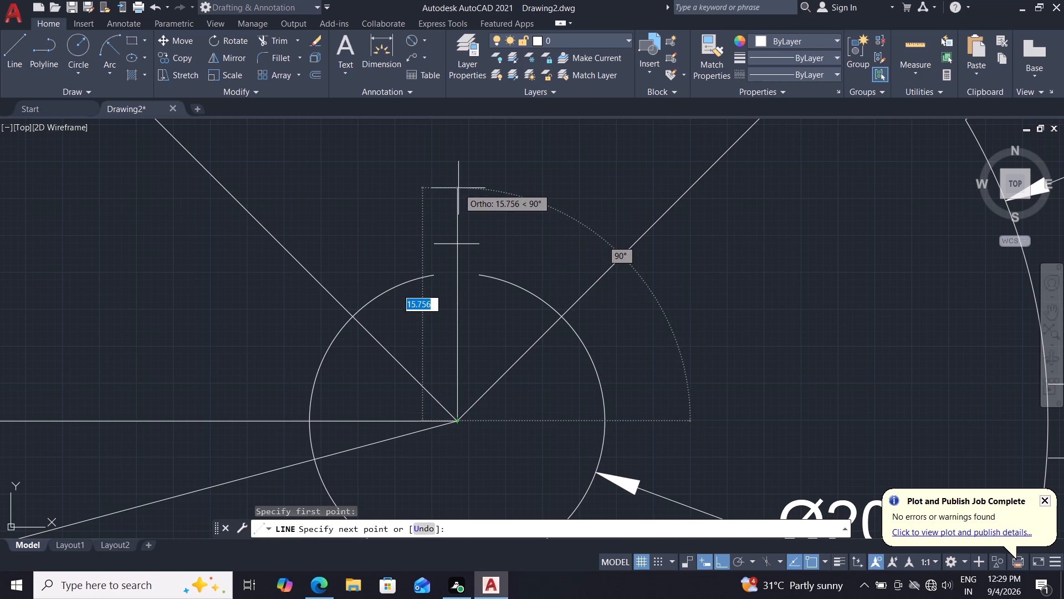
click(458, 188)
key(Escape)
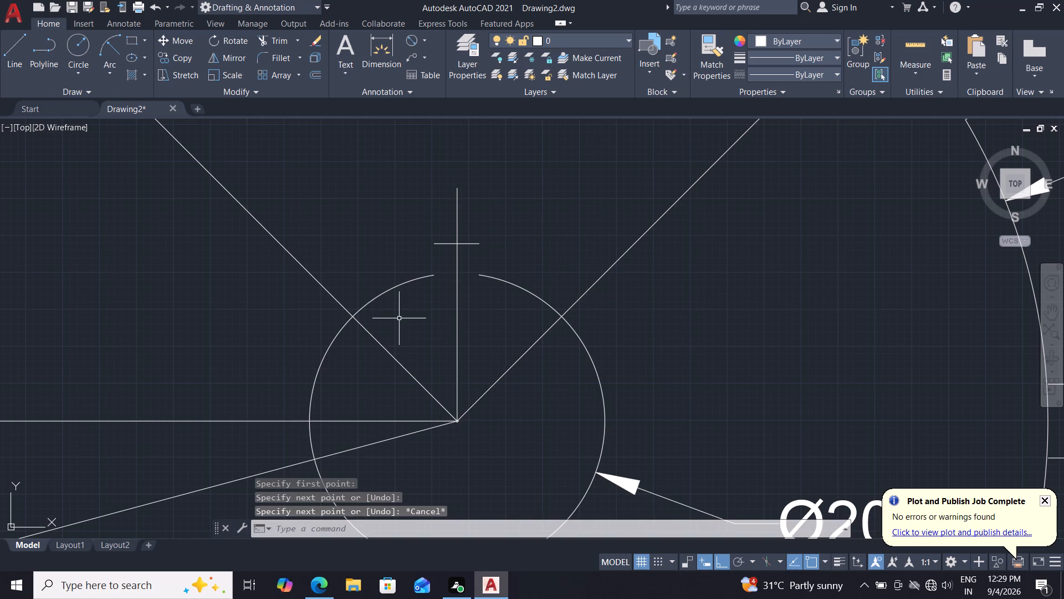
Offset the vertical construction line by 1.5 mm to both its left and right sides.
key(o)
key(Return)
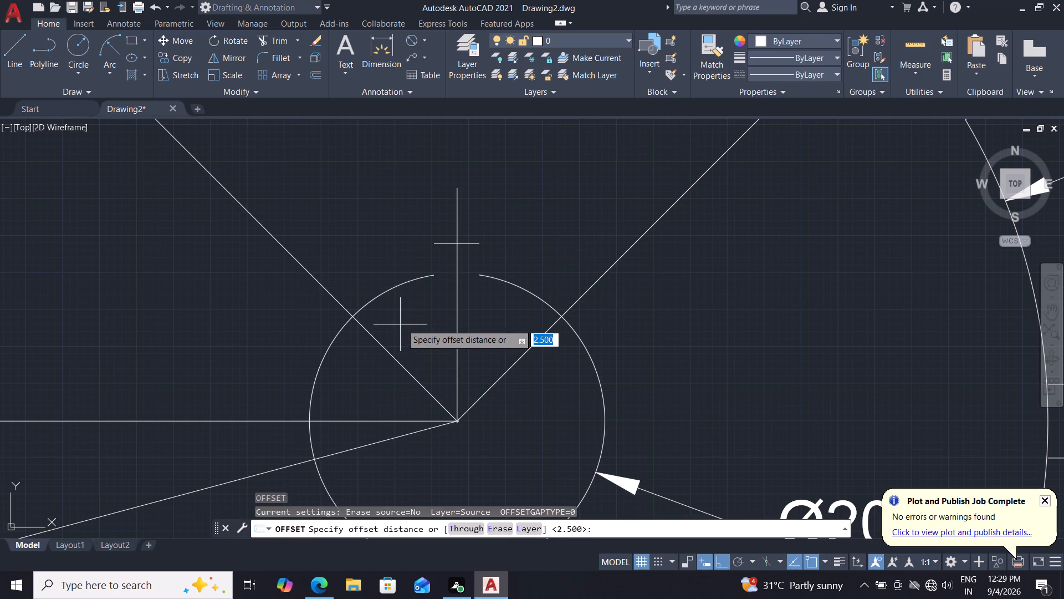
text(1.)
key(5)
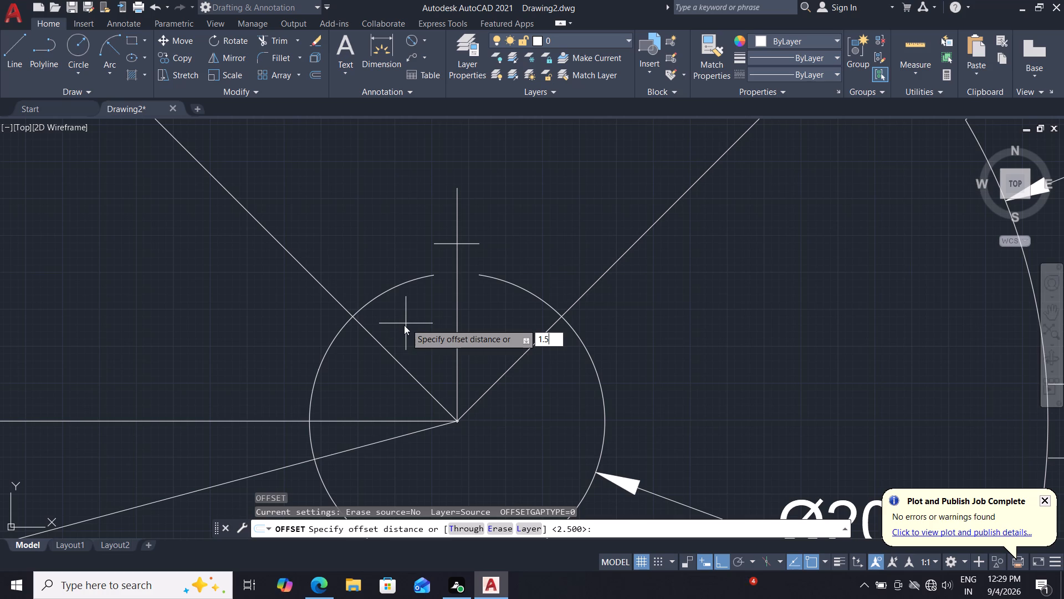
key(Return)
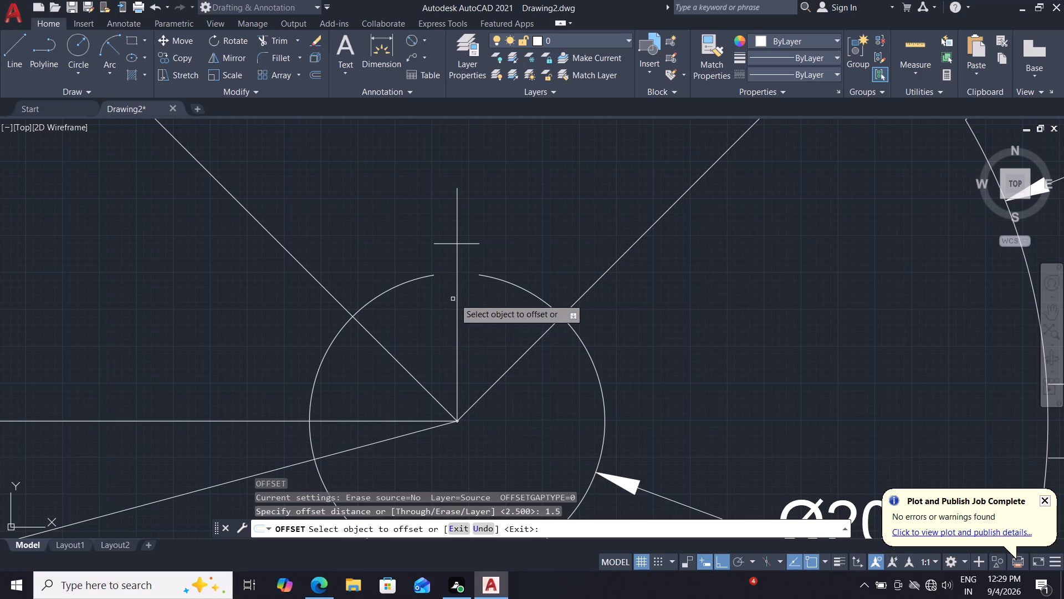
click(457, 294)
click(433, 295)
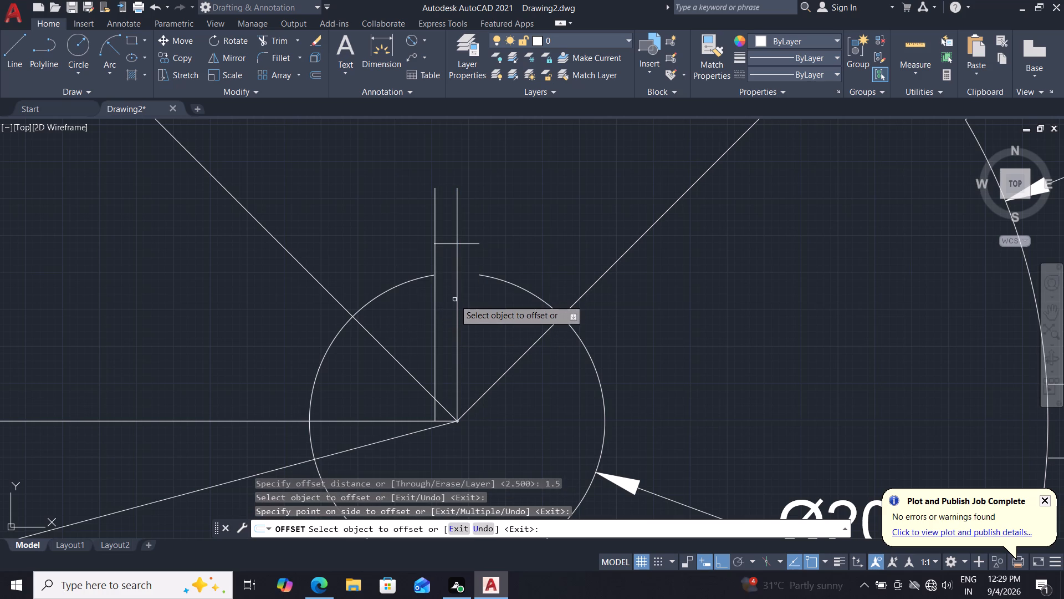
click(457, 299)
click(468, 298)
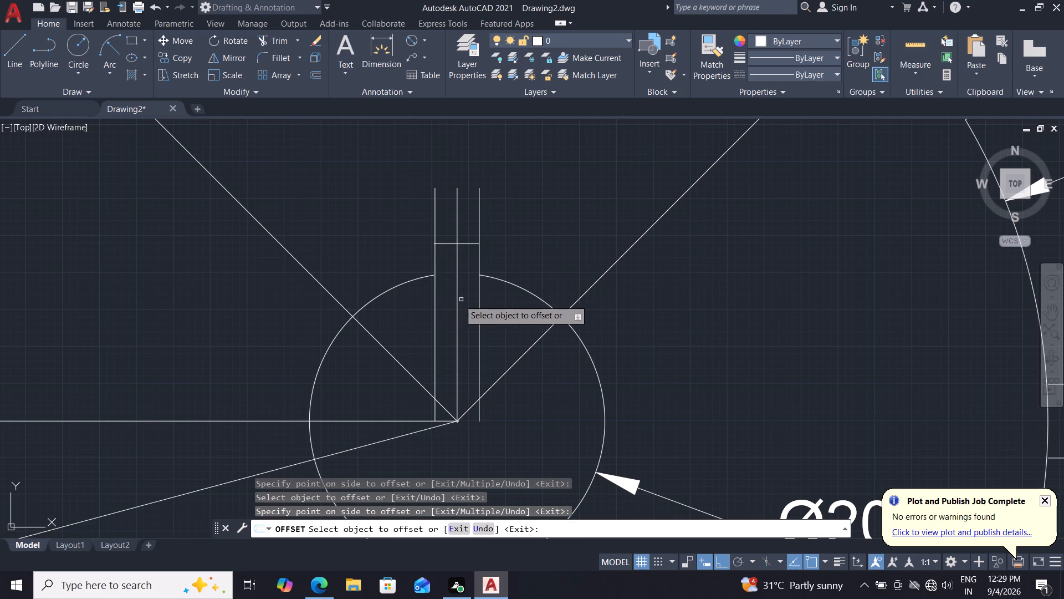
key(Escape)
key(Escape)
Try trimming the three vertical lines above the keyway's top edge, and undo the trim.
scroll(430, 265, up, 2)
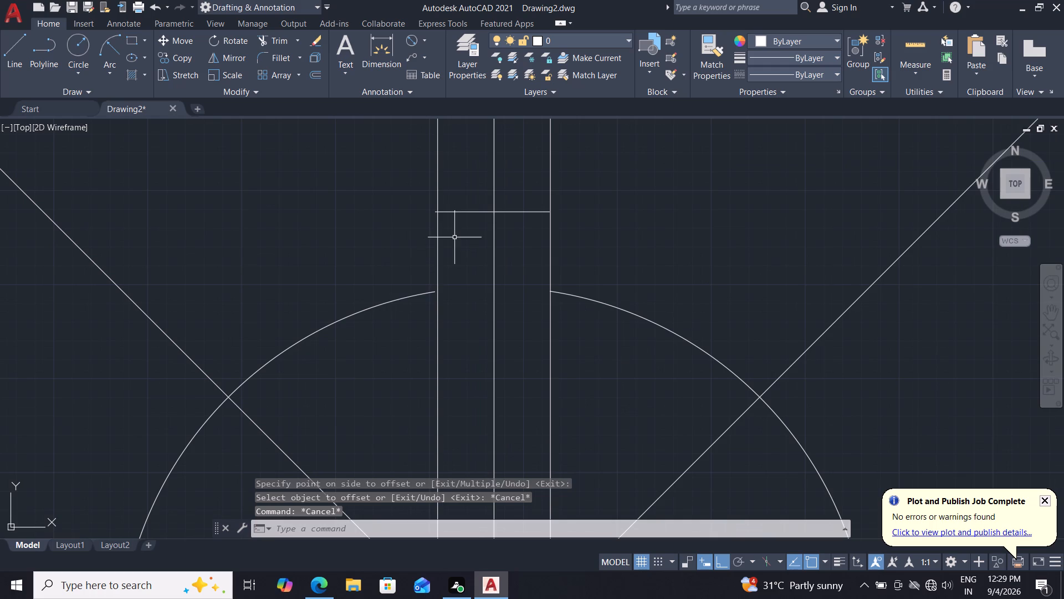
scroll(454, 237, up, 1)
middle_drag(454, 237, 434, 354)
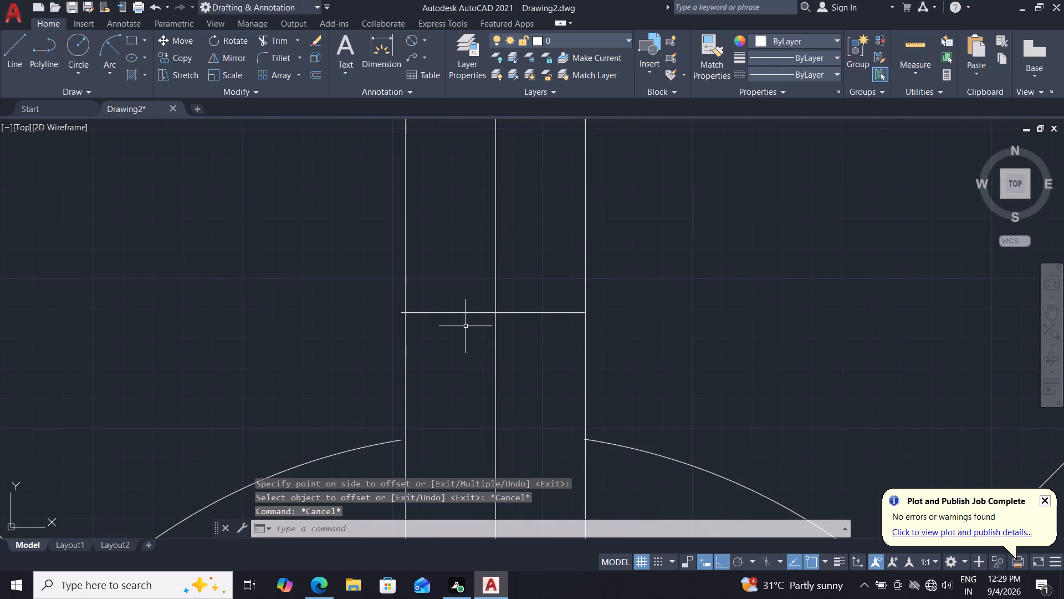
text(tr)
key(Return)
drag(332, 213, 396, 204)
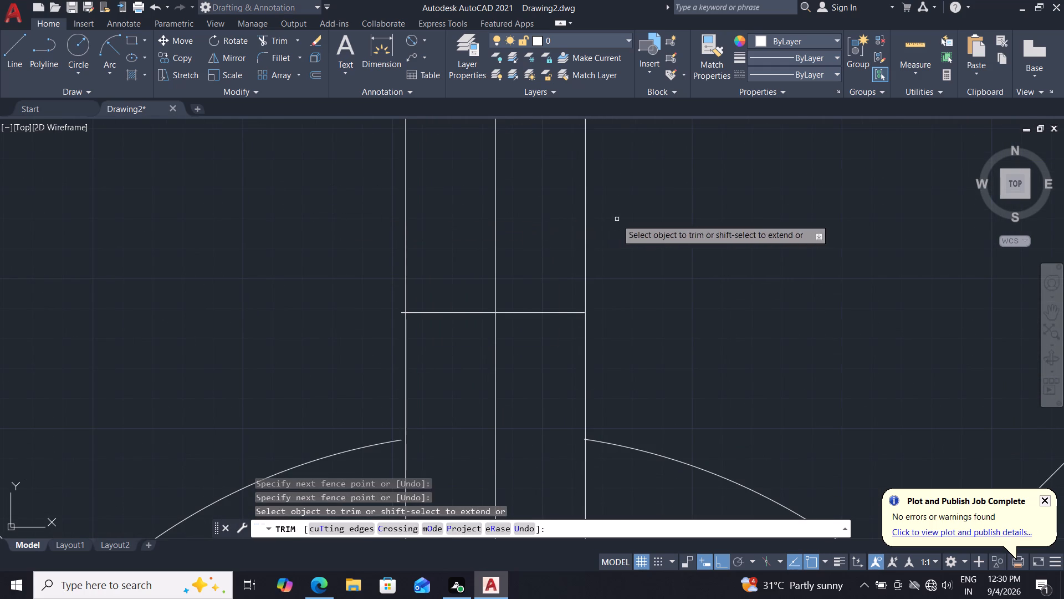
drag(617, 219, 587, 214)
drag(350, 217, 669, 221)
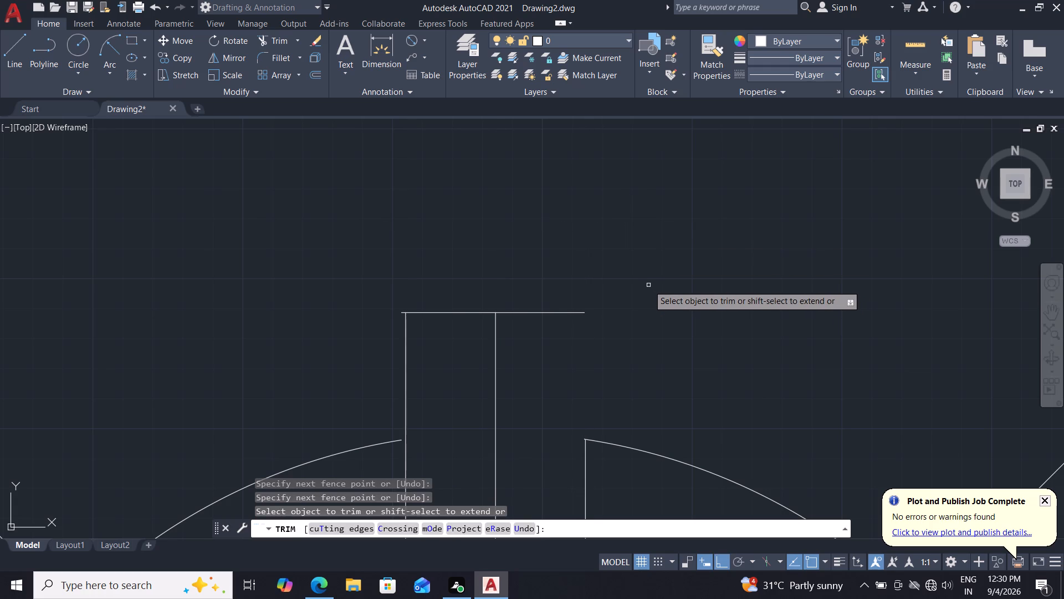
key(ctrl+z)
Trim the short overhangs of the right bore arc and the keyway's top edge past the offset lines.
scroll(625, 366, up, 2)
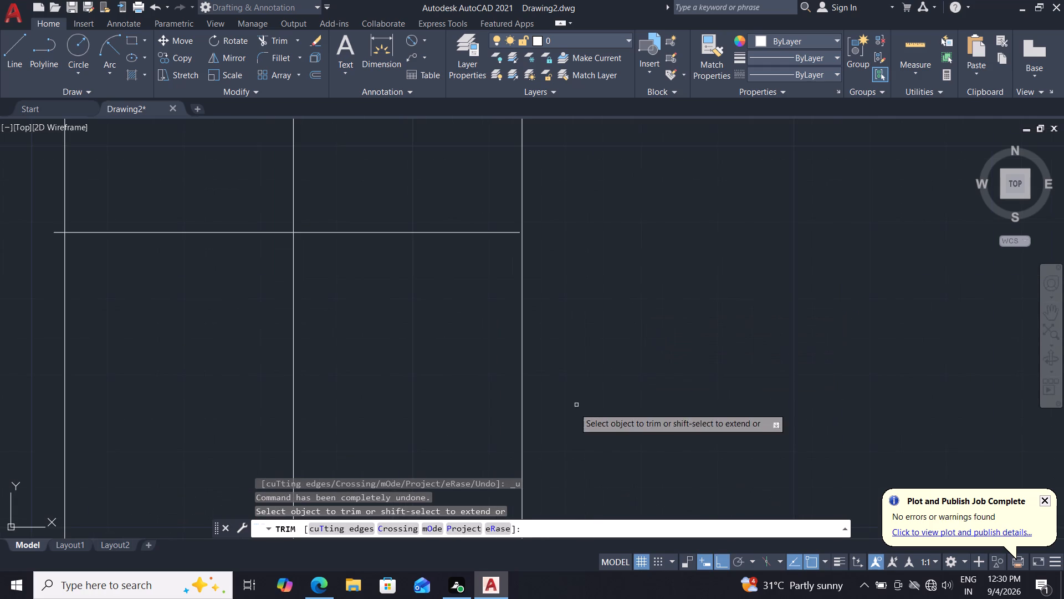
middle_drag(568, 413, 667, 176)
scroll(574, 365, up, 2)
middle_drag(591, 319, 530, 419)
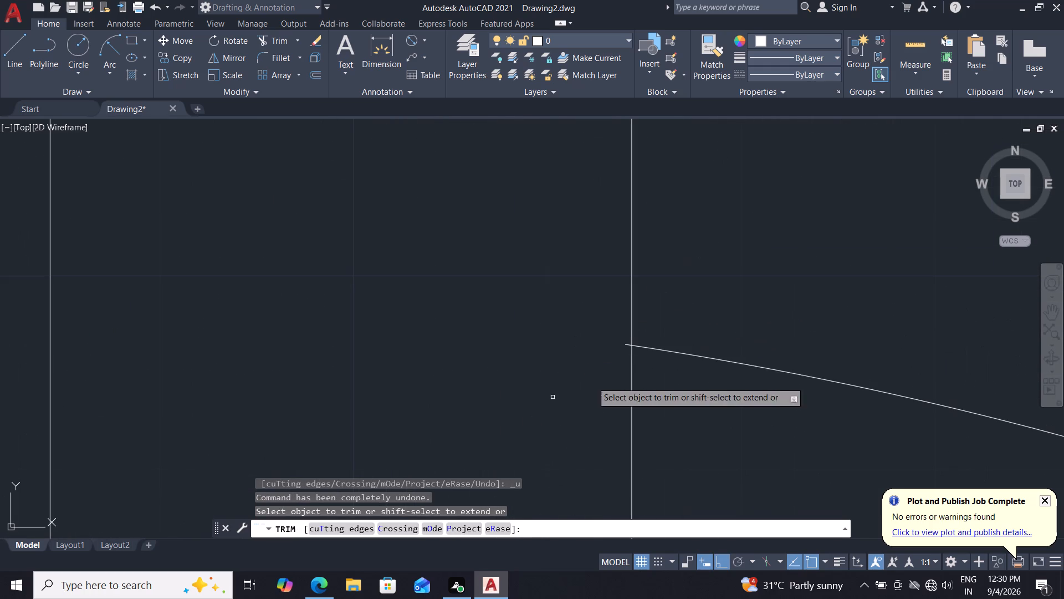
click(625, 345)
scroll(464, 343, down, 2)
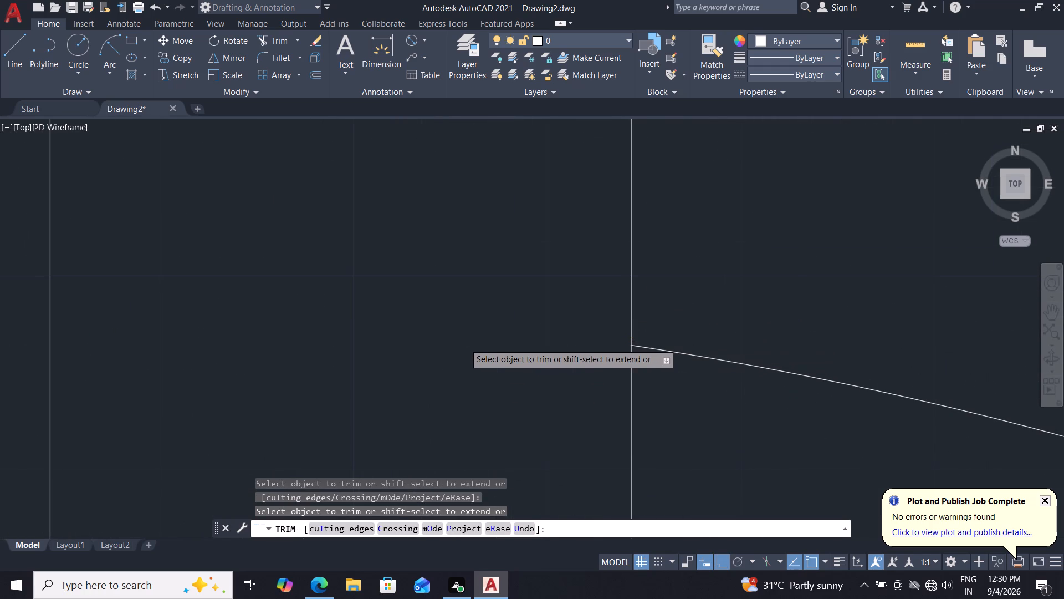
scroll(464, 343, down, 2)
scroll(359, 342, up, 1)
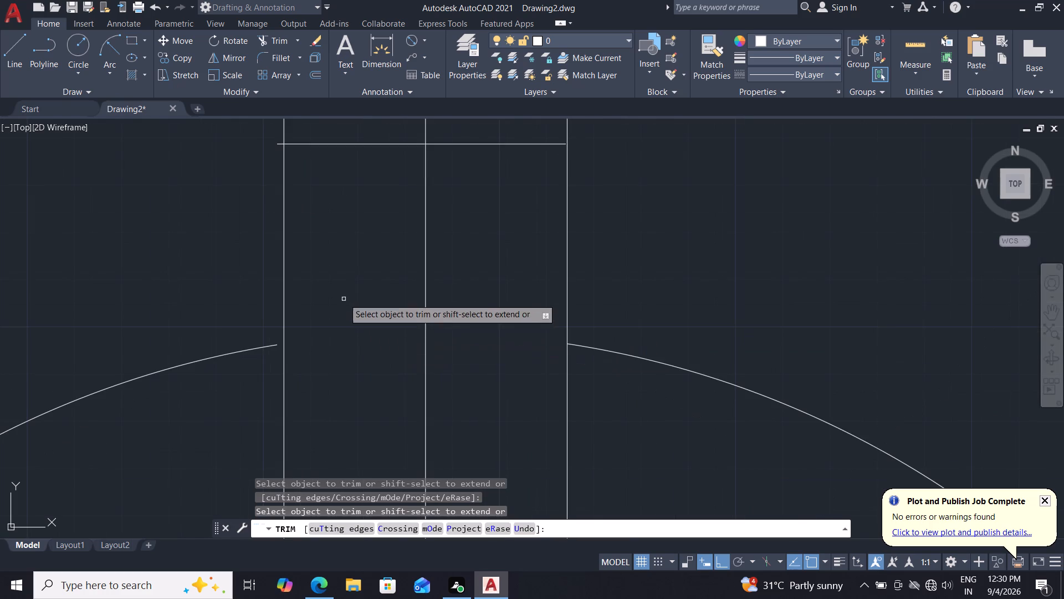
middle_drag(344, 297, 372, 420)
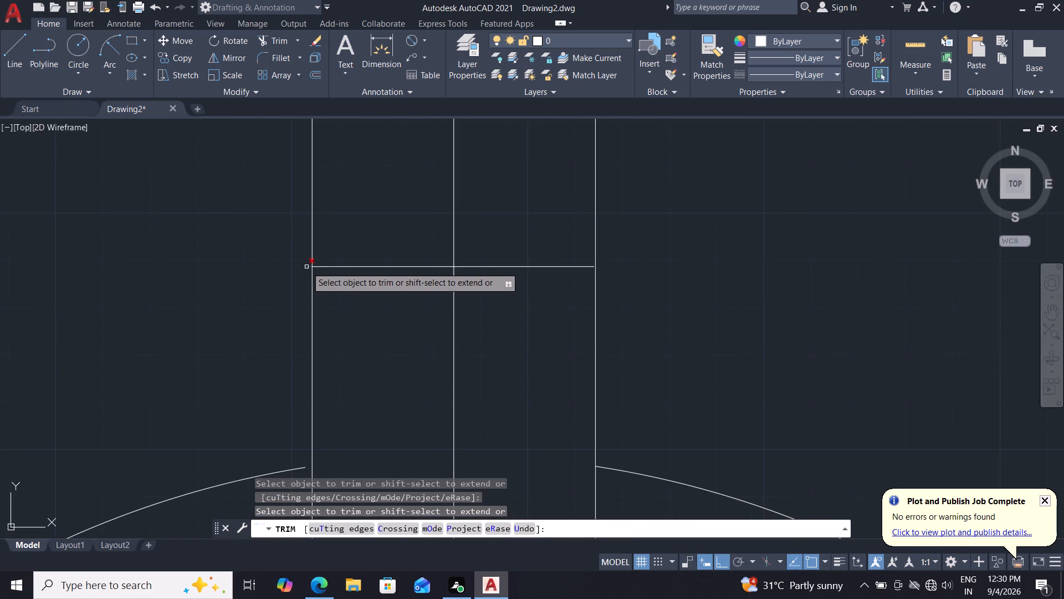
click(306, 267)
scroll(378, 353, down, 2)
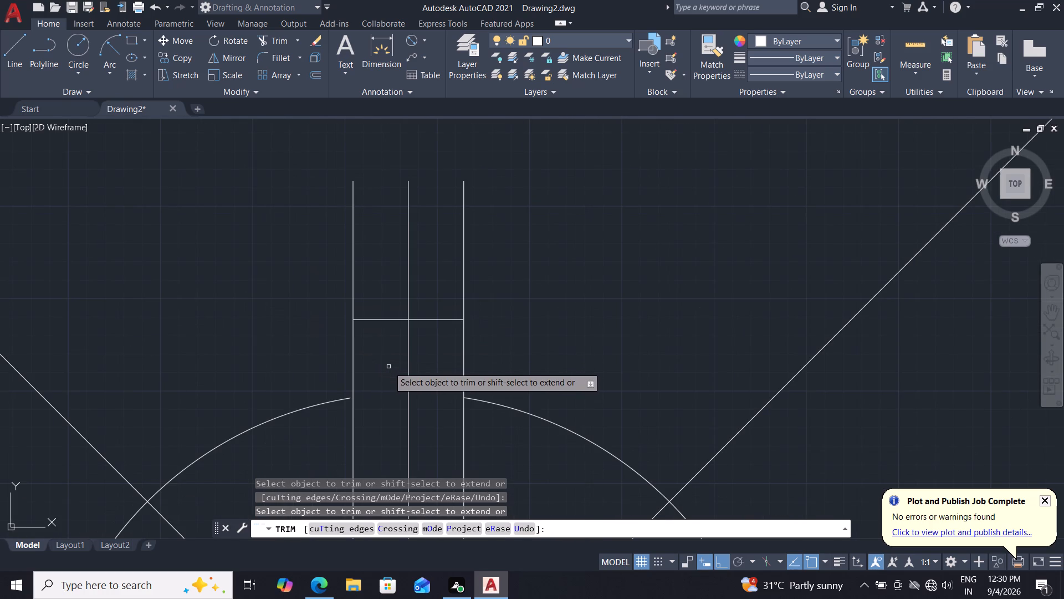
key(Escape)
Extend the left bore arc to meet the left offset line of the keyway.
text(ex)
key(Return)
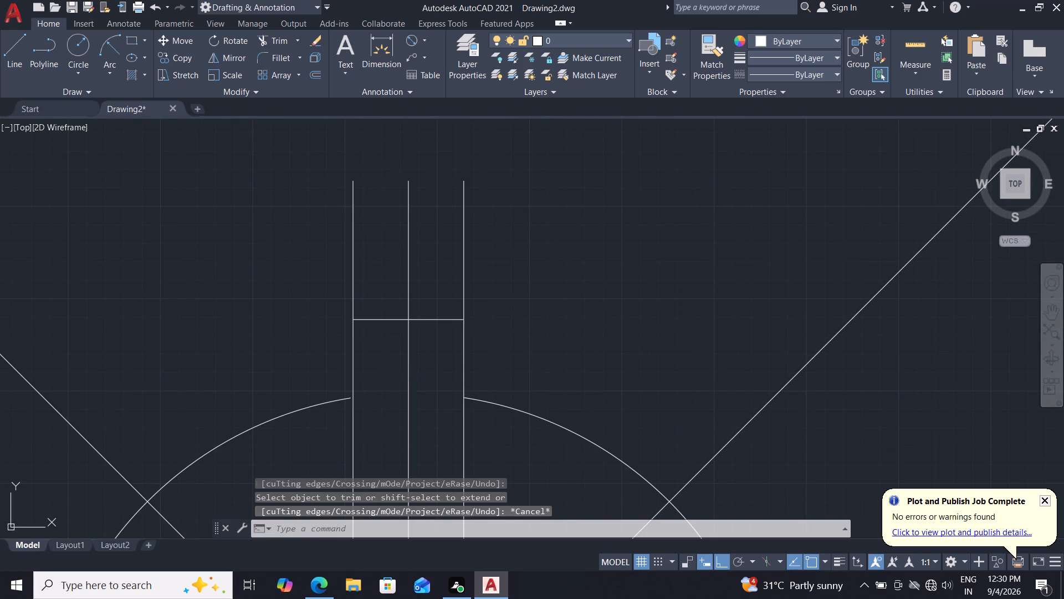
click(335, 399)
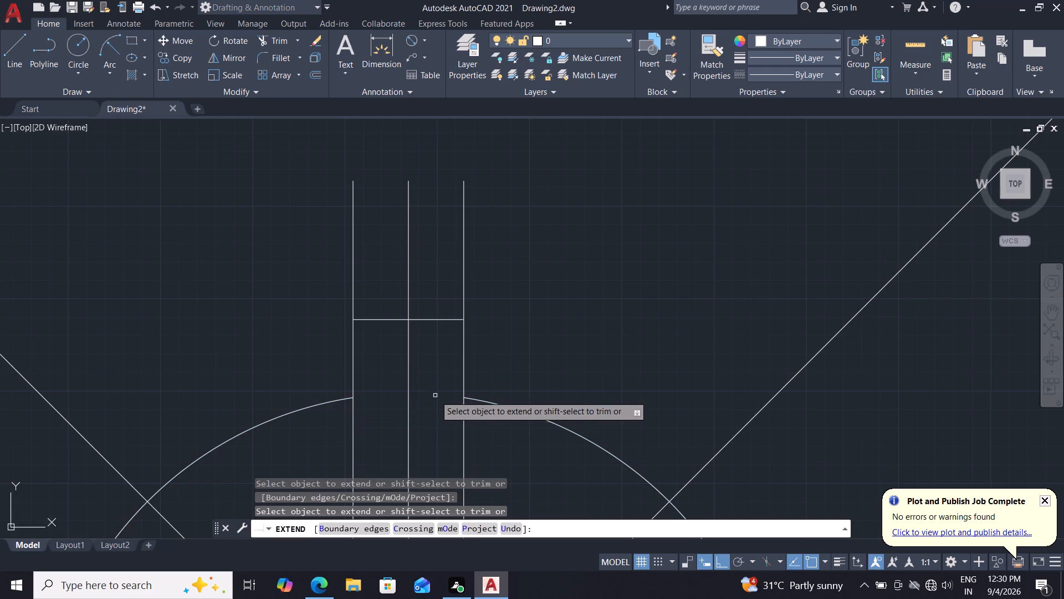
key(Escape)
Trim the three vertical lines above the keyway's top edge.
text(tr)
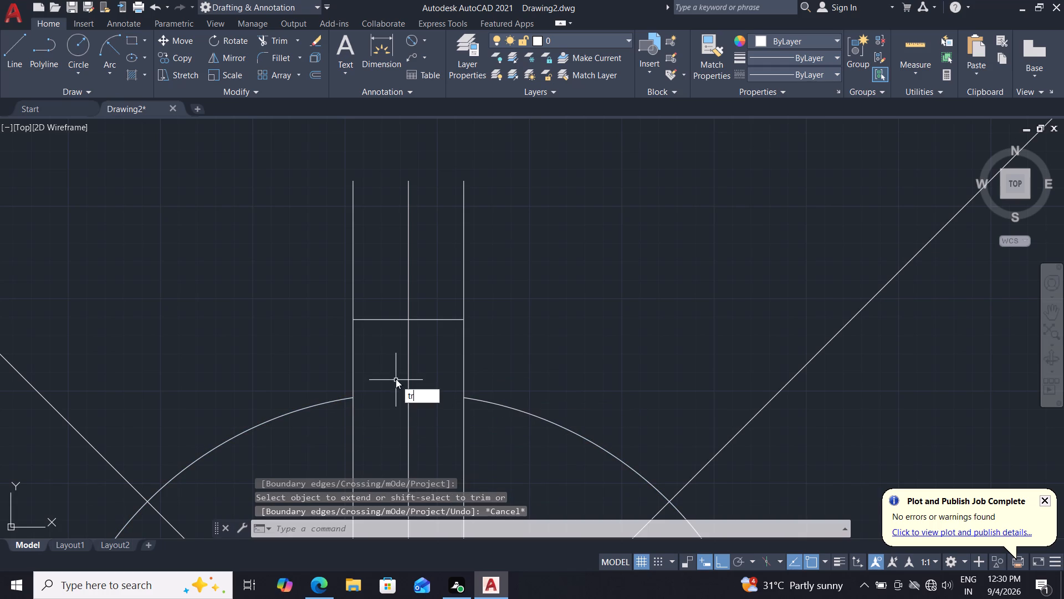
key(Return)
drag(276, 260, 285, 261)
click(535, 282)
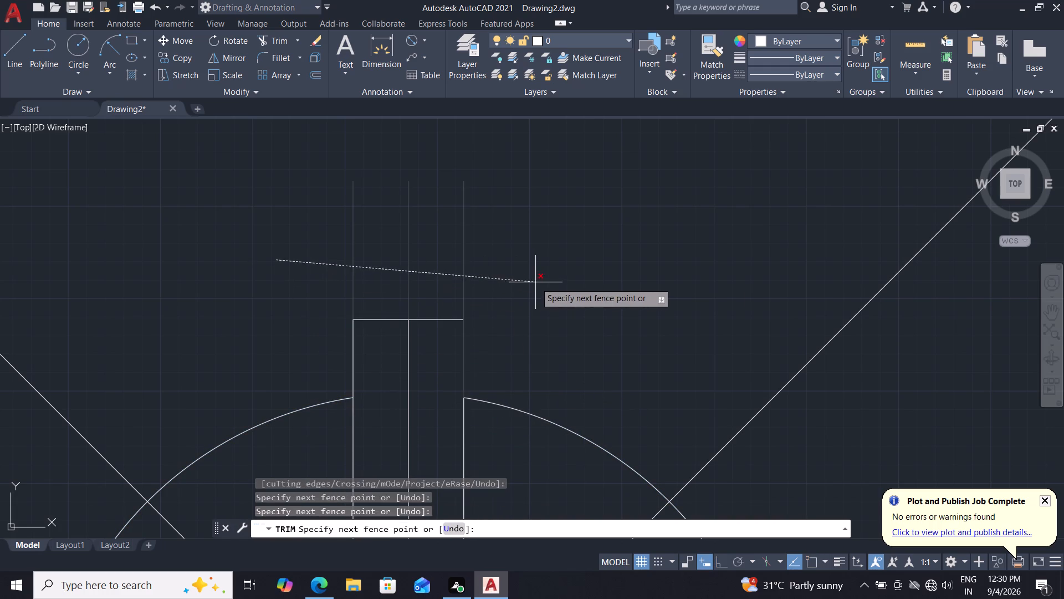
key(Escape)
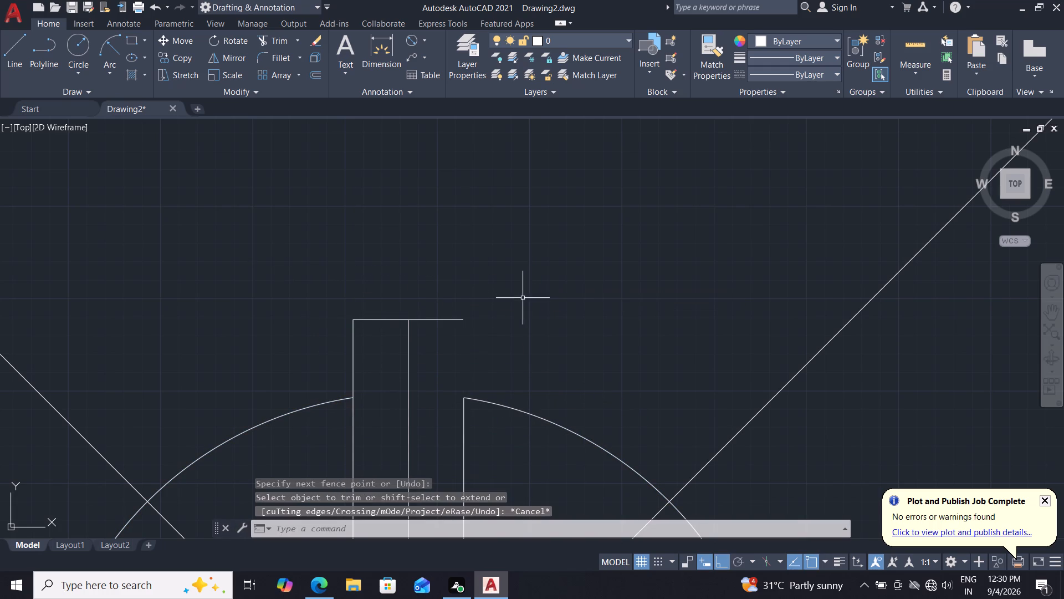
Trim away the middle and right vertical lines and the part of the left one inside the bore.
middle_drag(512, 345, 534, 235)
text(tr)
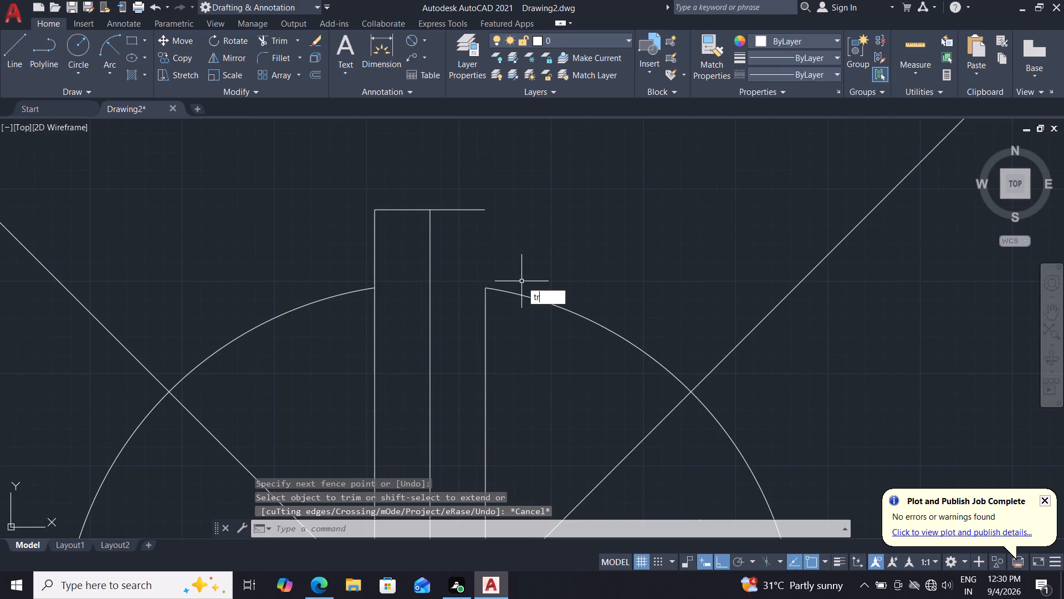
key(Return)
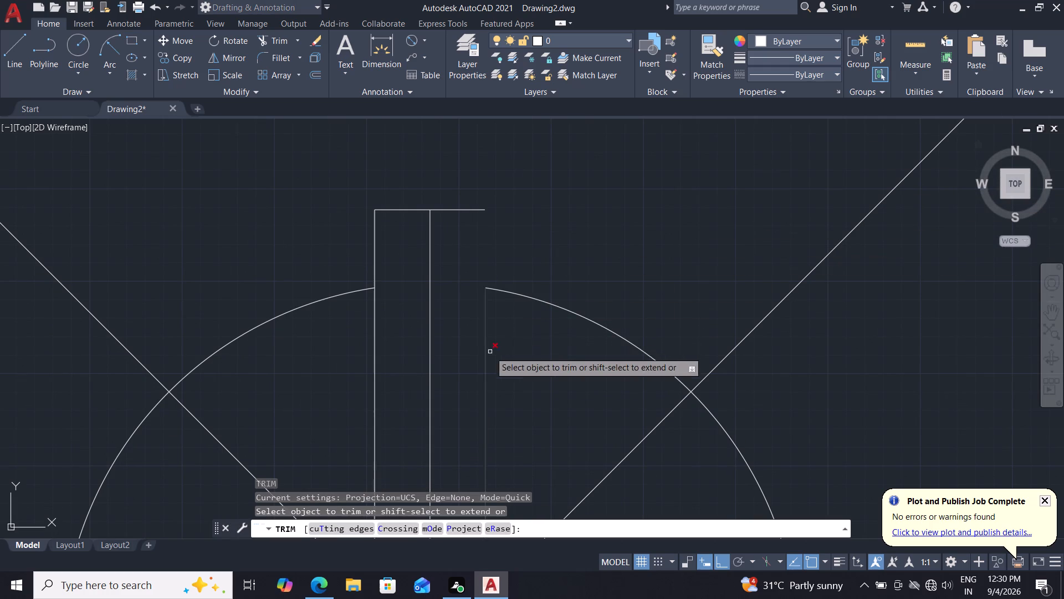
drag(542, 343, 525, 342)
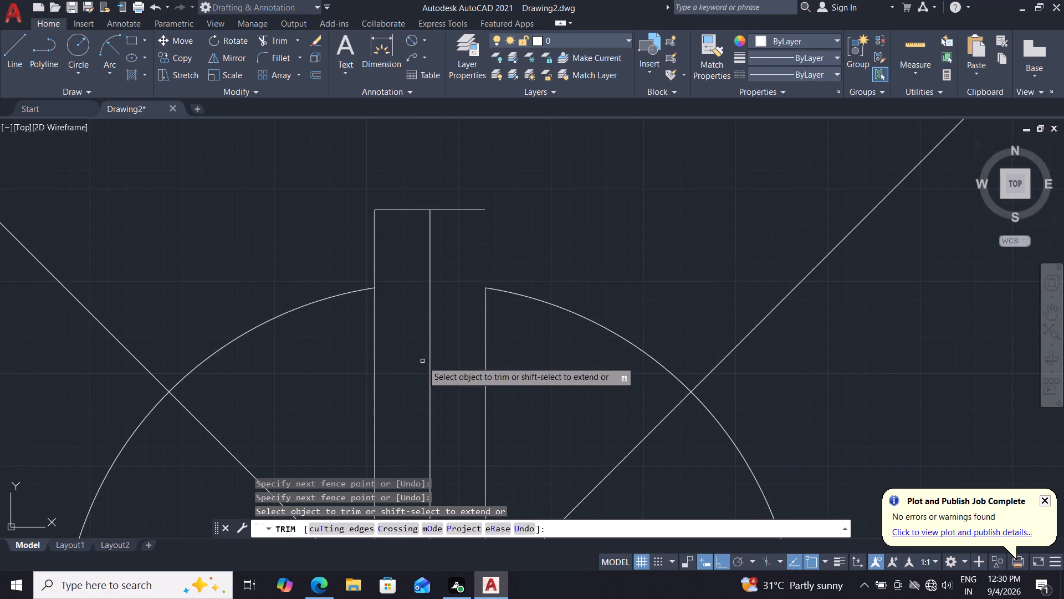
click(432, 356)
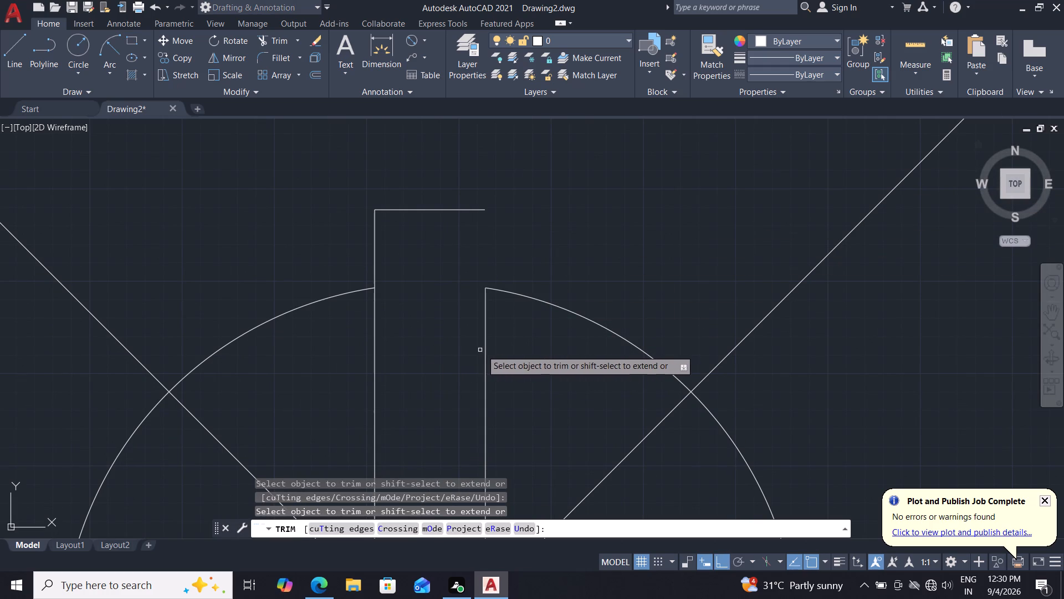
click(484, 350)
click(376, 351)
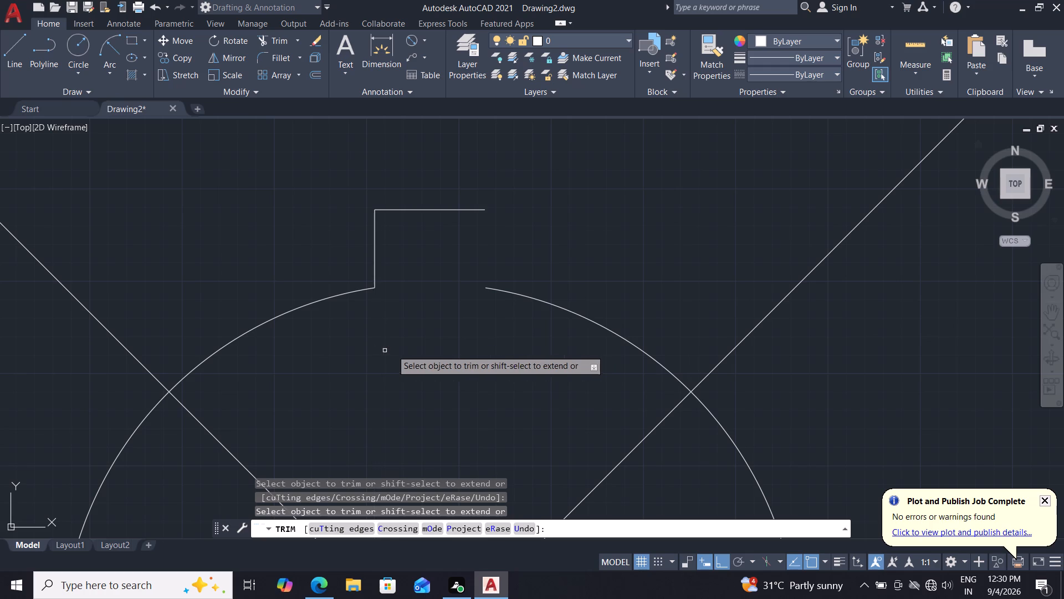
key(Escape)
Draw the keyway's right side, about 2.11 mm long, from the right bore arc's end to the top edge's right end.
key(l)
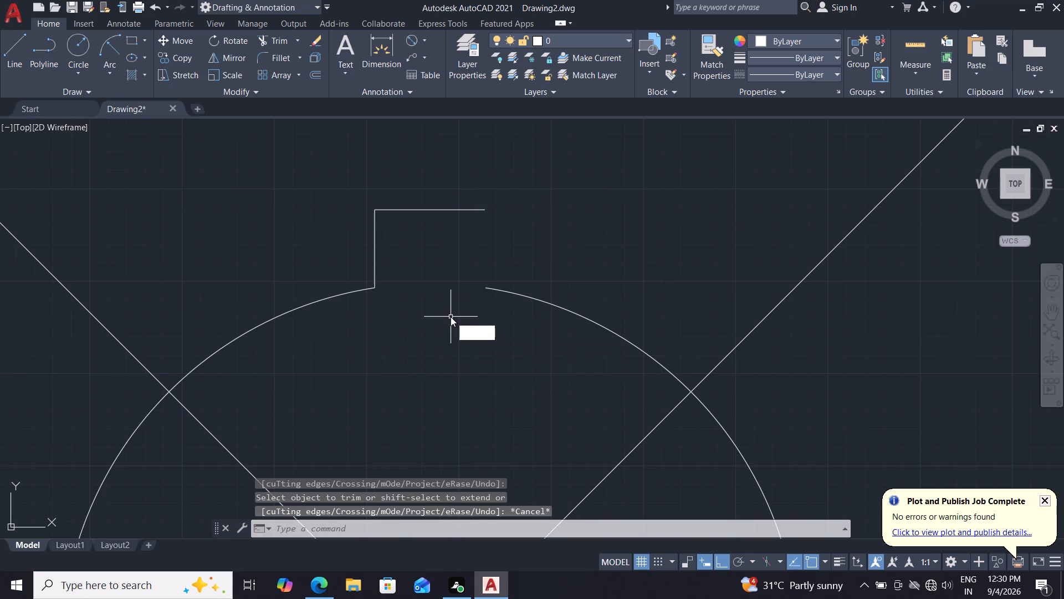
key(Return)
click(484, 290)
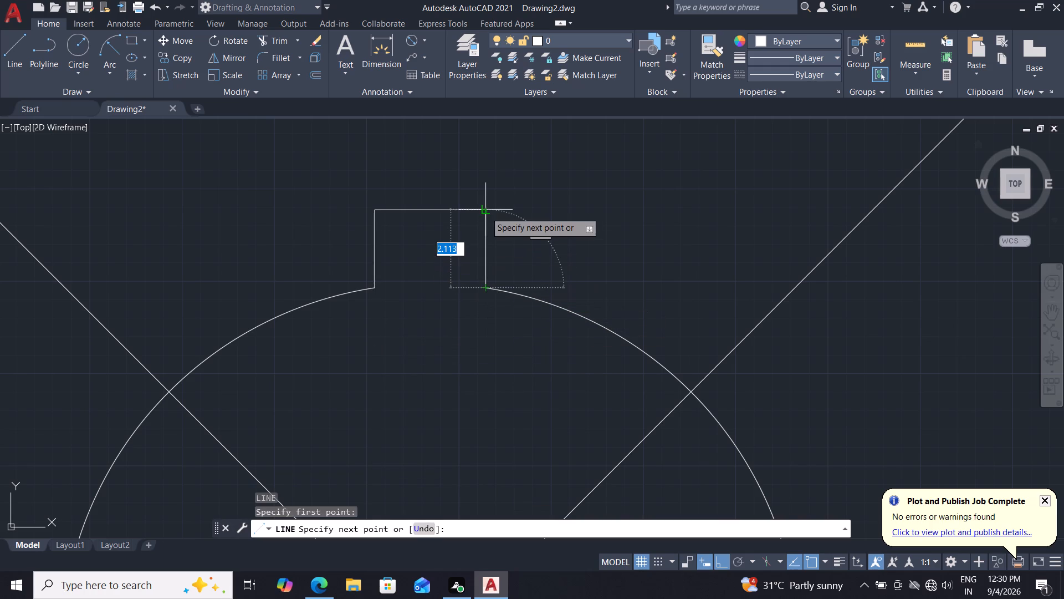
click(484, 207)
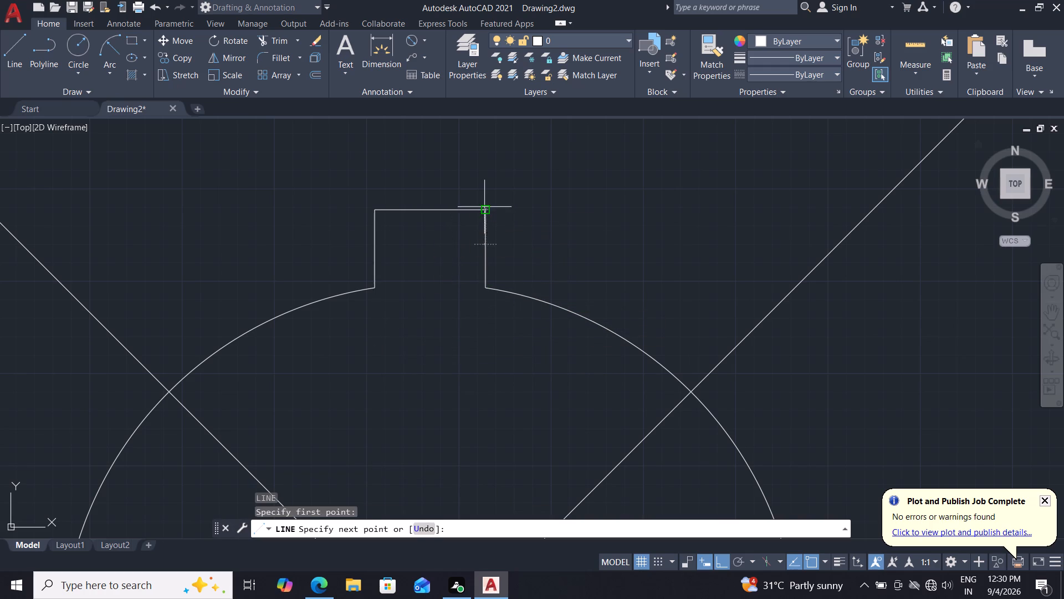
Dimension the keyway's width across its top corners, placing the dimension line above the keyway.
key(Escape)
scroll(448, 322, up, 1)
scroll(448, 322, down, 4)
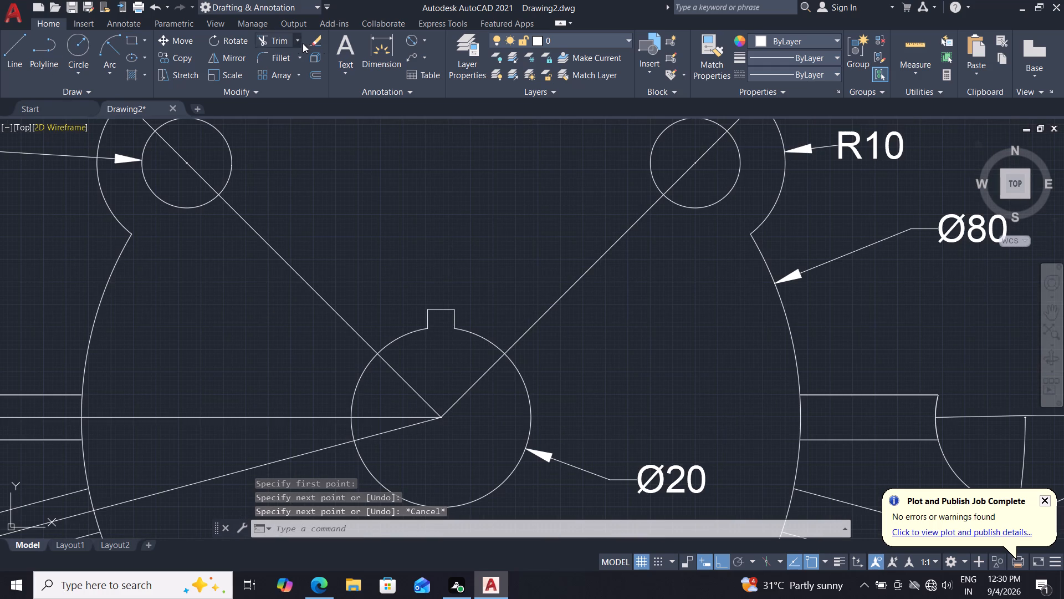
click(378, 43)
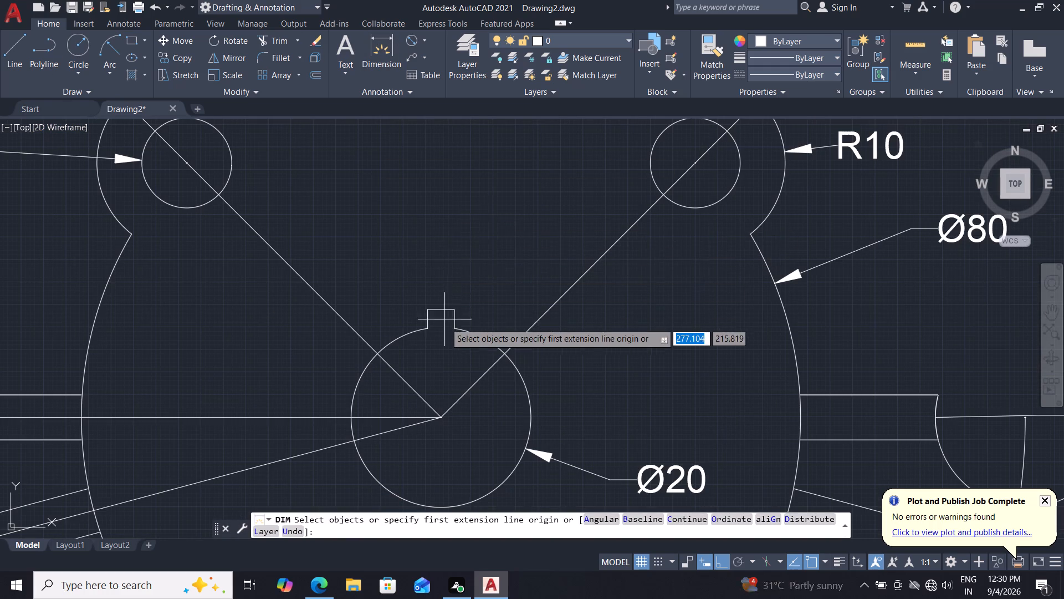
scroll(445, 323, up, 2)
click(395, 286)
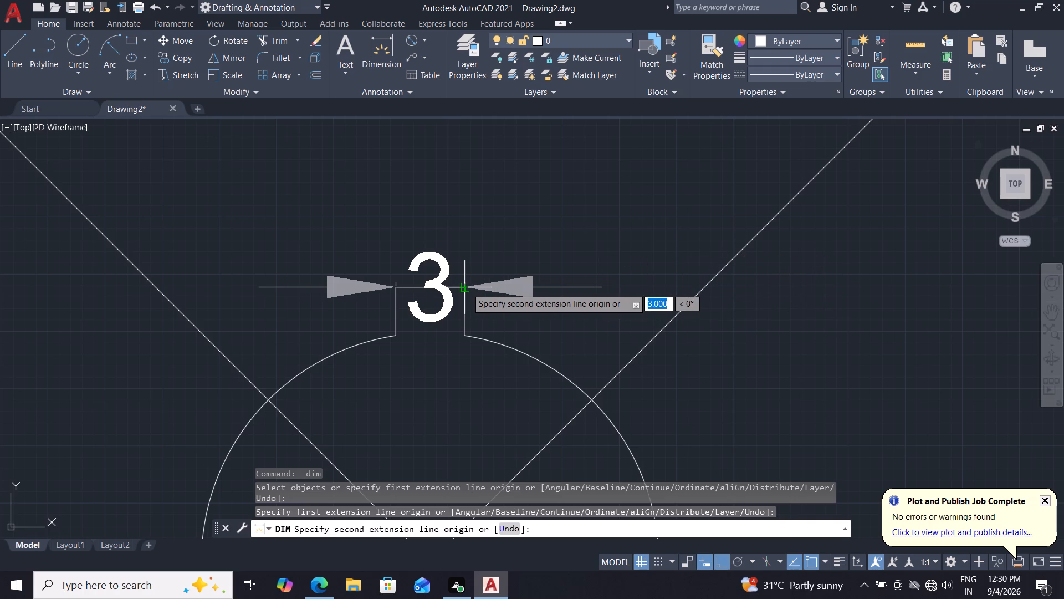
click(467, 288)
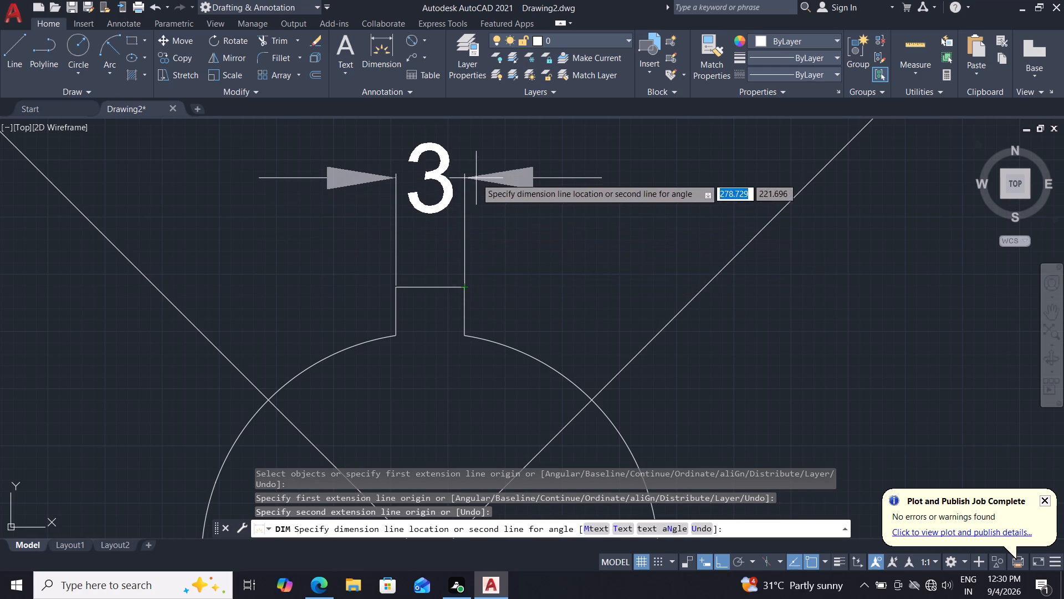
click(476, 178)
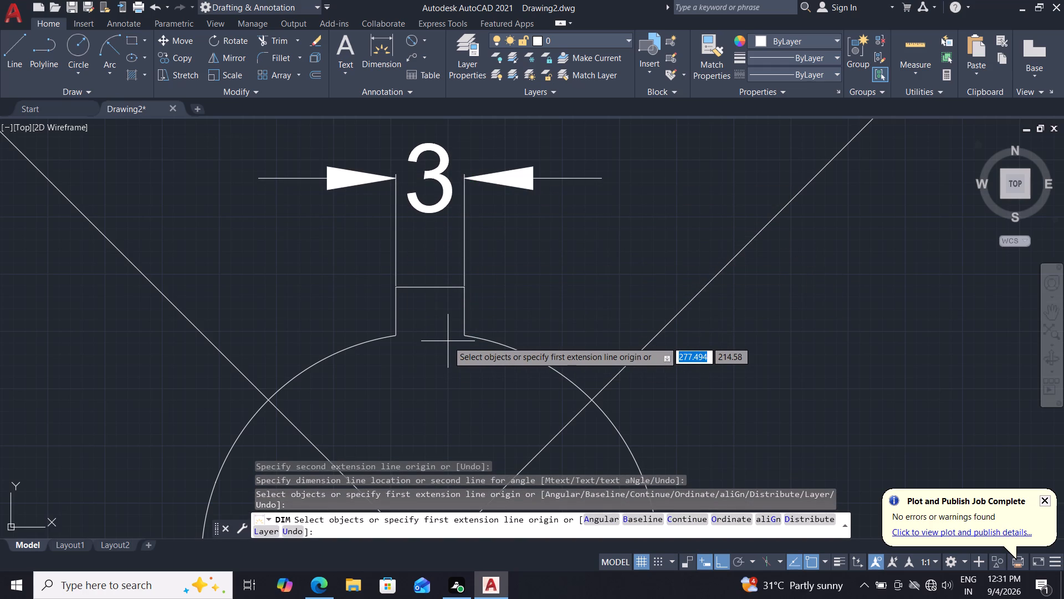
Dimension the vertical distance from the keyway's top edge to the bottom of the bore, placed to the right of the bore.
scroll(448, 341, down, 3)
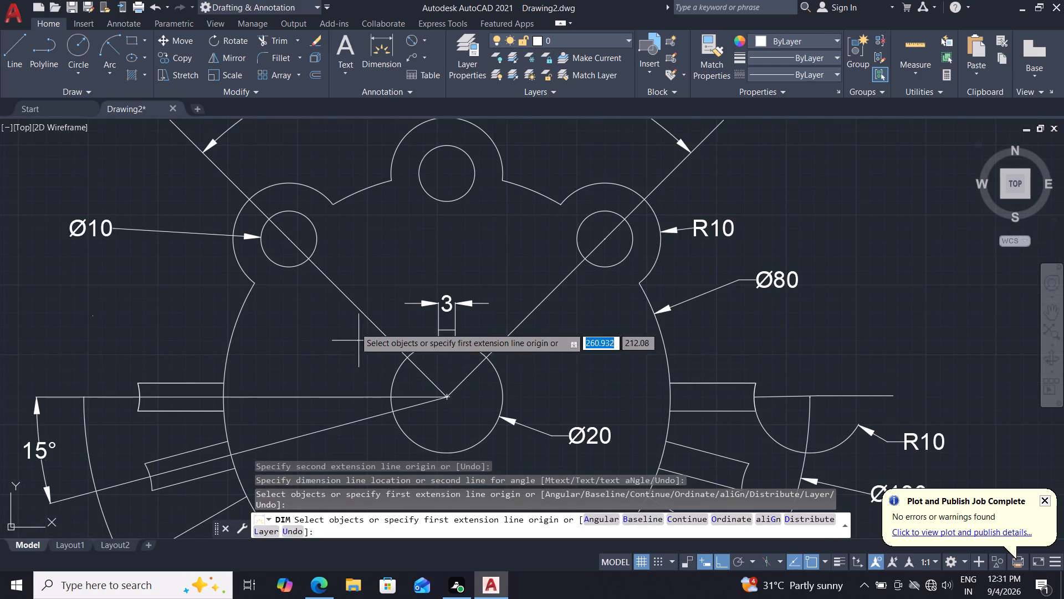
drag(390, 49, 390, 55)
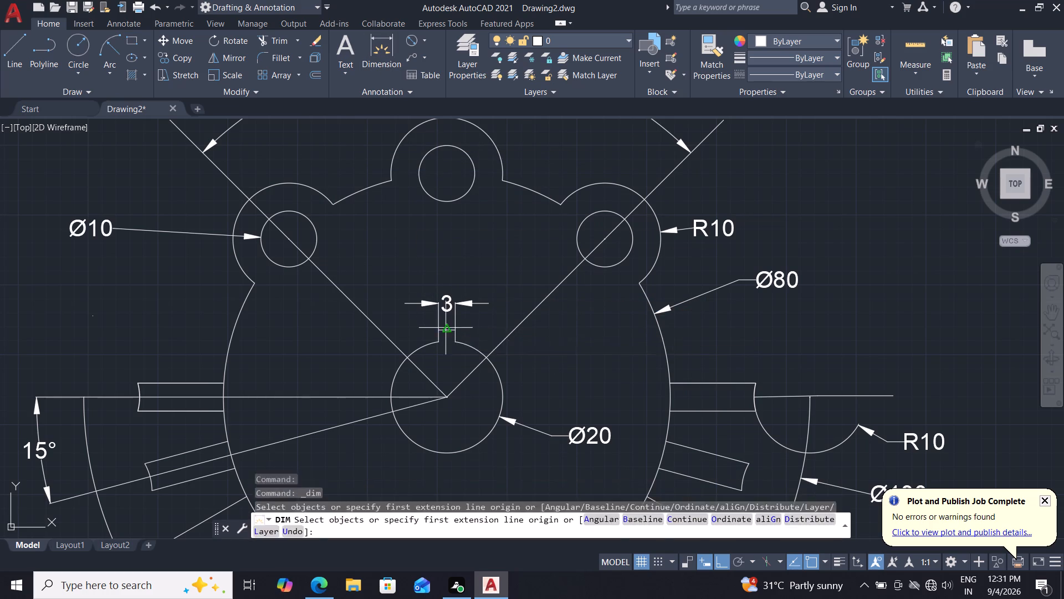
click(447, 328)
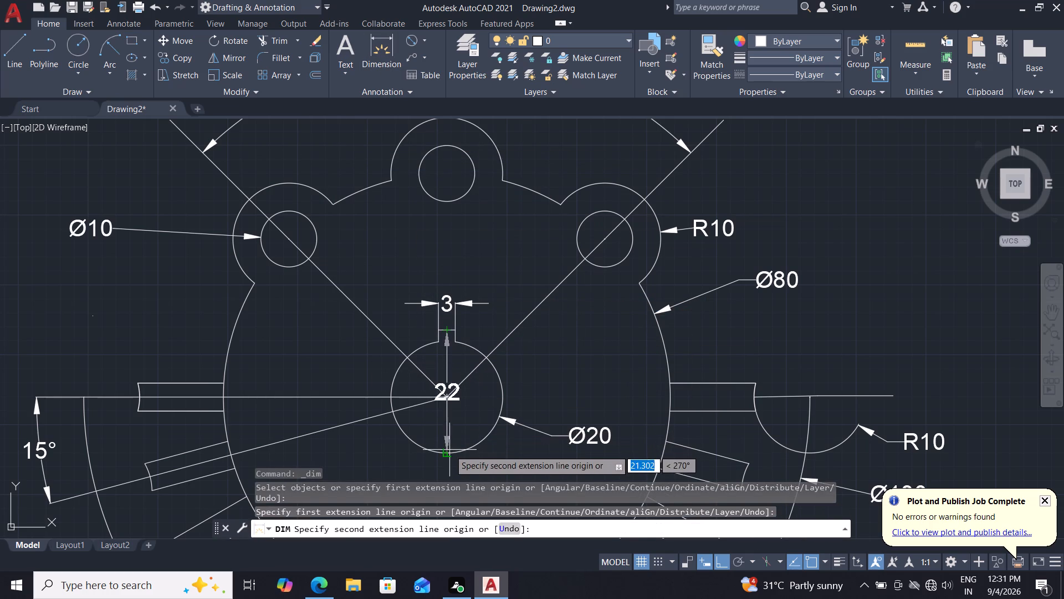
drag(451, 454, 469, 449)
click(539, 433)
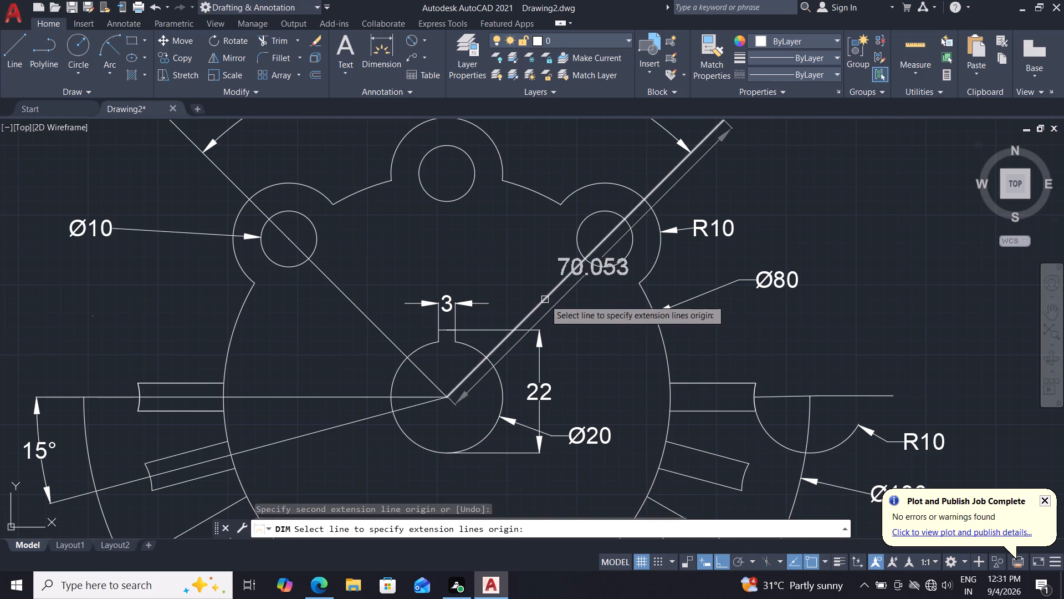
key(Escape)
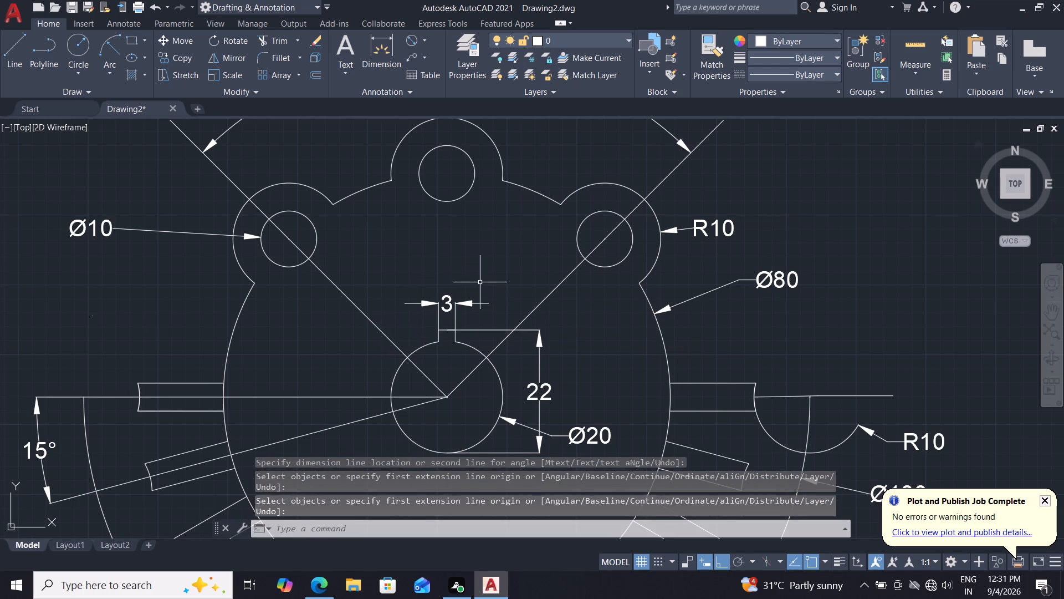
Load the ISO dash linetype ACAD_ISO02W100 into the drawing.
scroll(480, 282, down, 2)
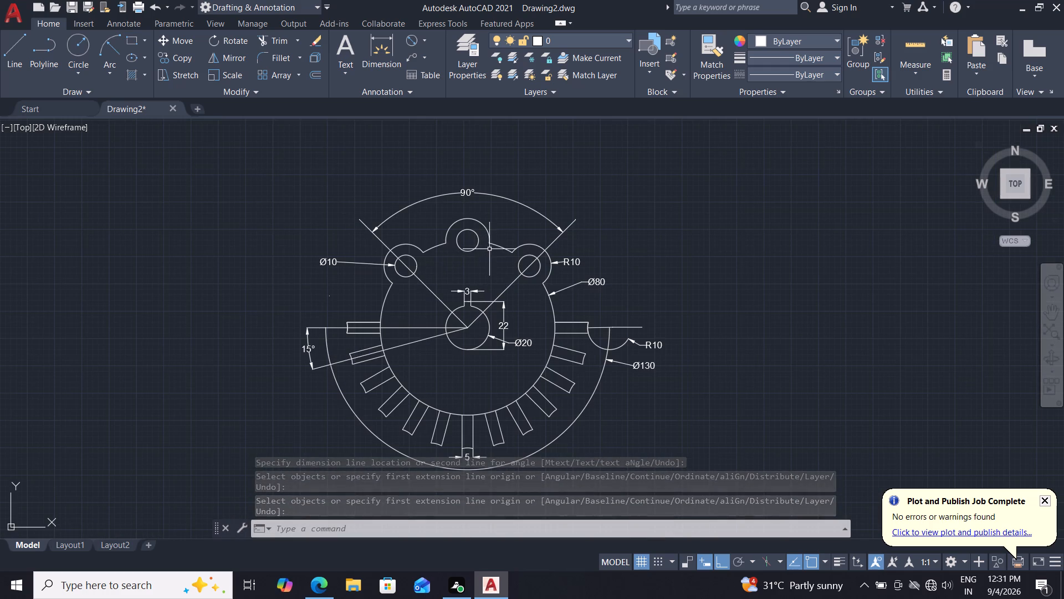
scroll(341, 313, up, 1)
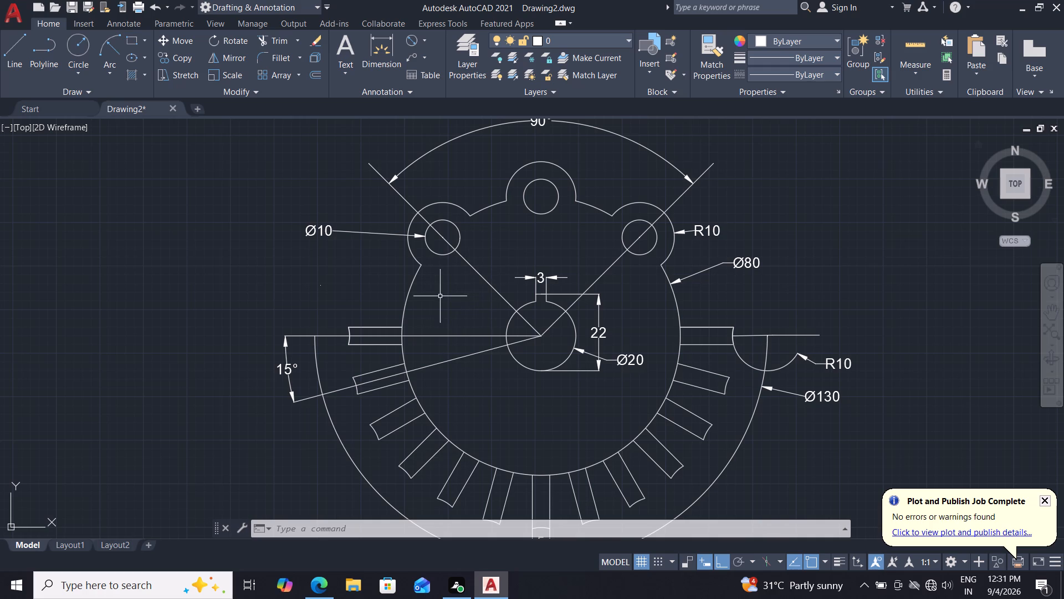
middle_drag(440, 296, 380, 308)
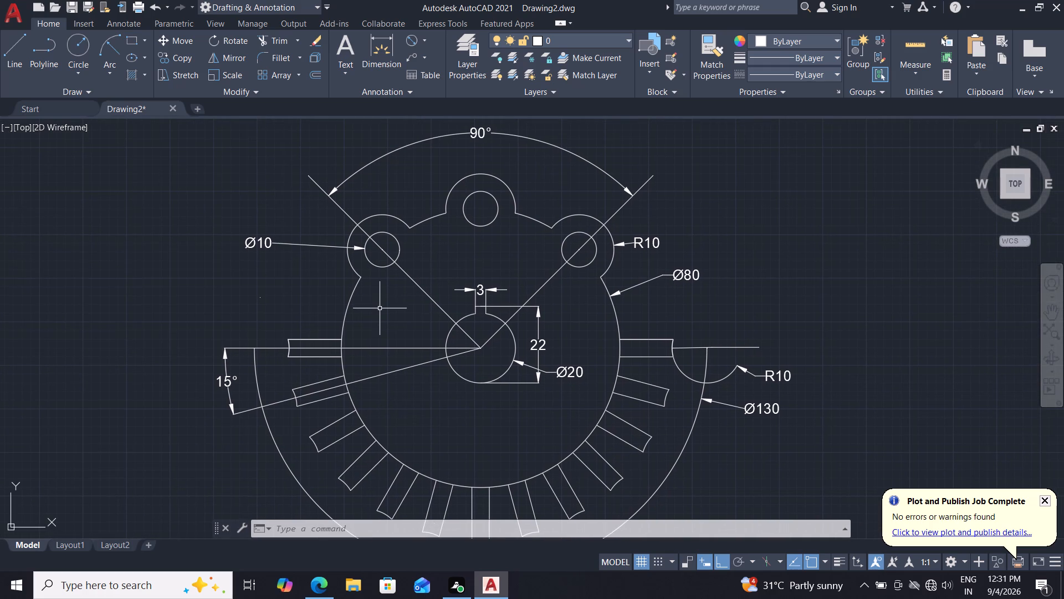
click(784, 79)
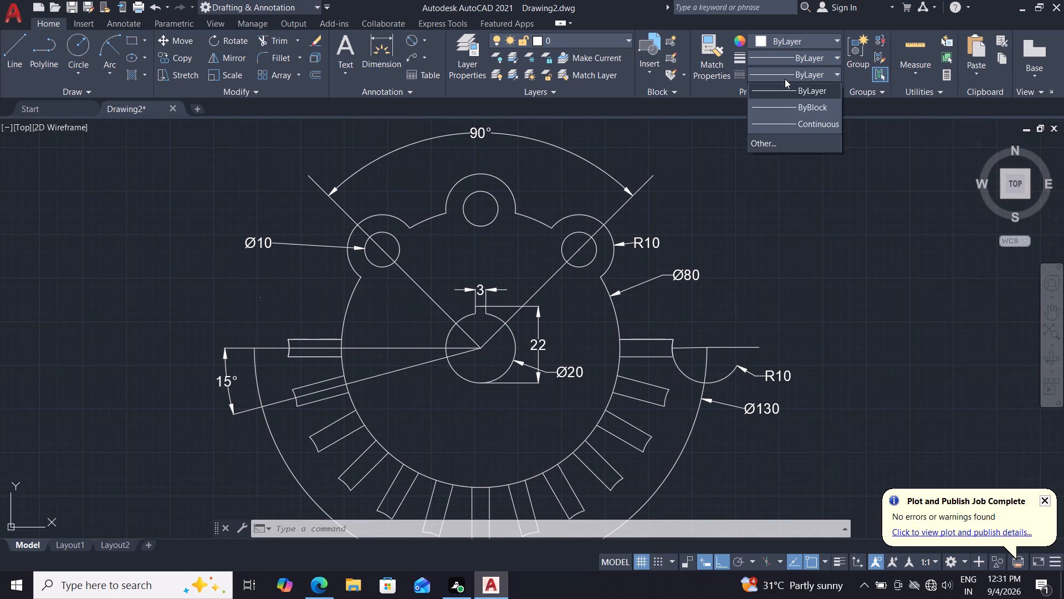
click(760, 138)
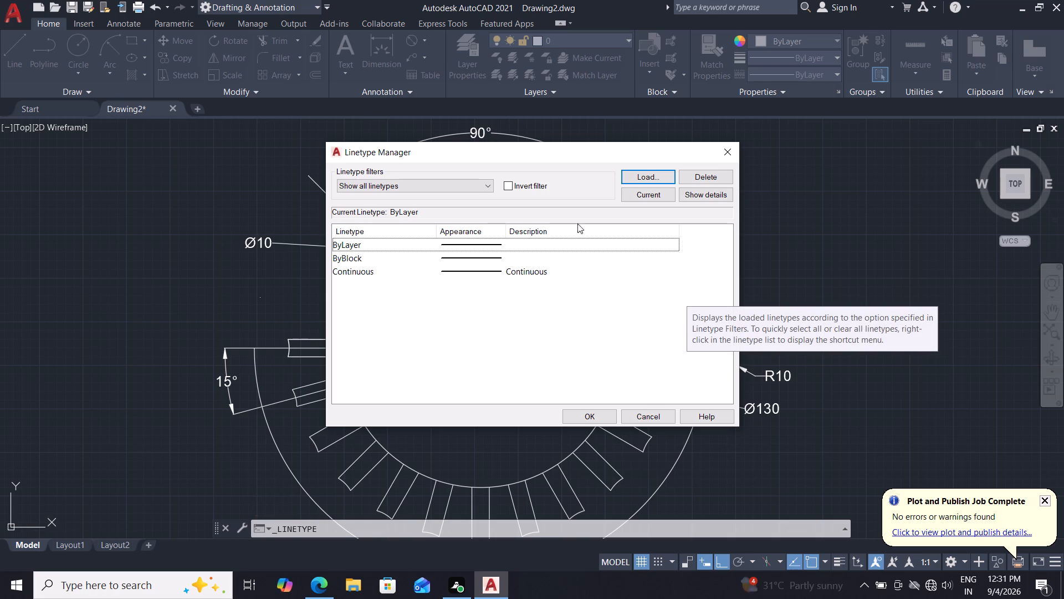
click(635, 175)
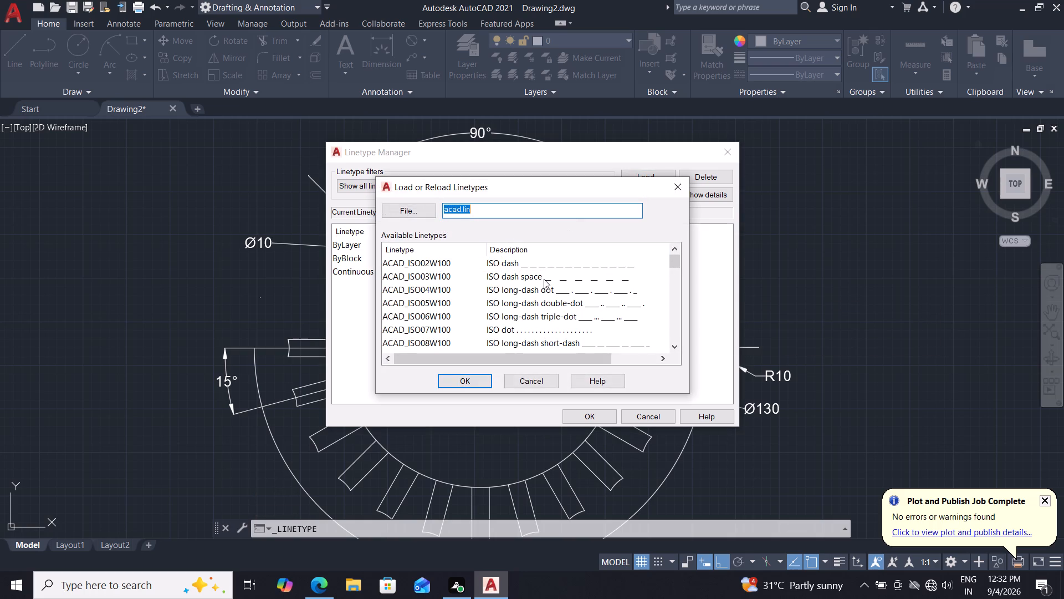
click(565, 266)
click(481, 379)
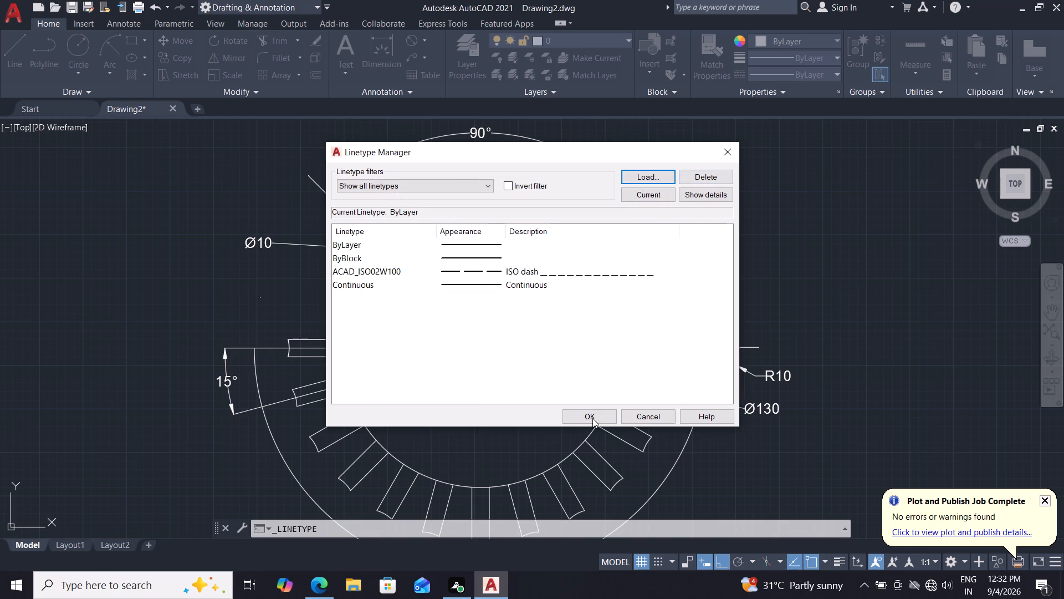
click(596, 415)
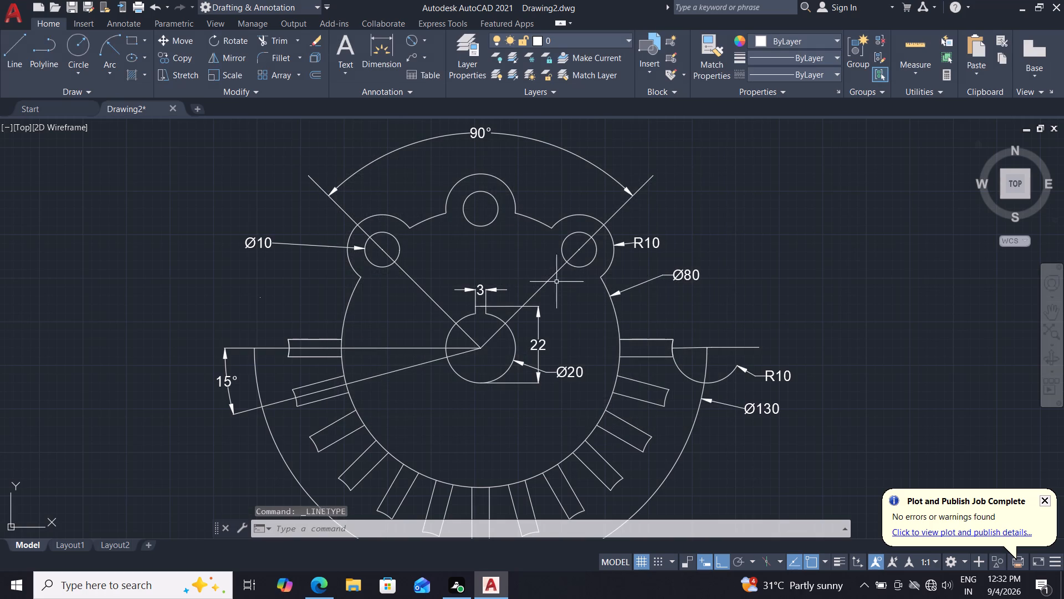
Change the linetype of both diagonal lines through the side lug holes to ACAD_ISO02W100.
click(549, 281)
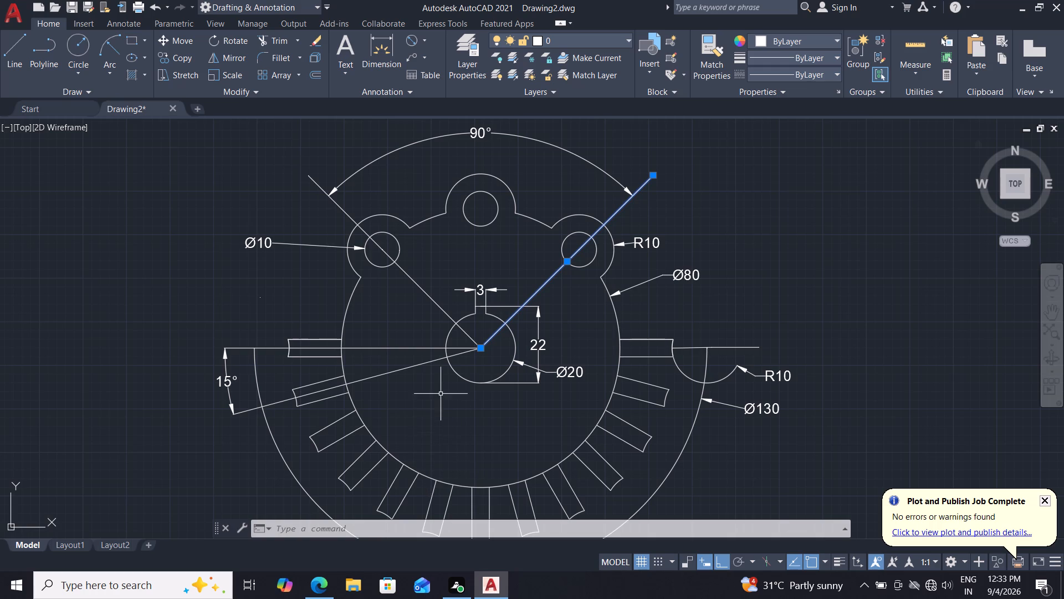
click(781, 70)
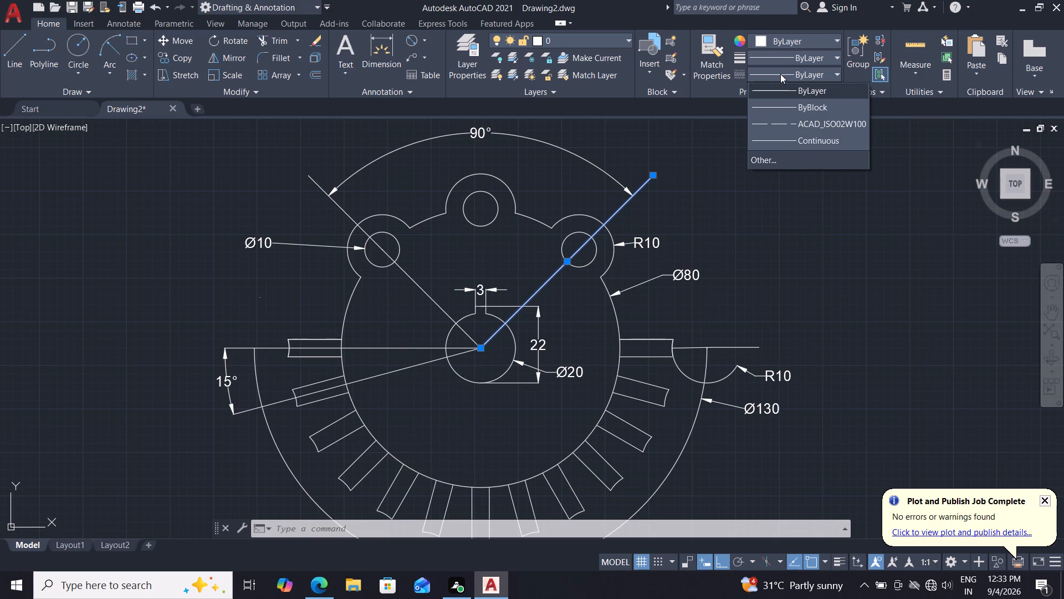
click(763, 126)
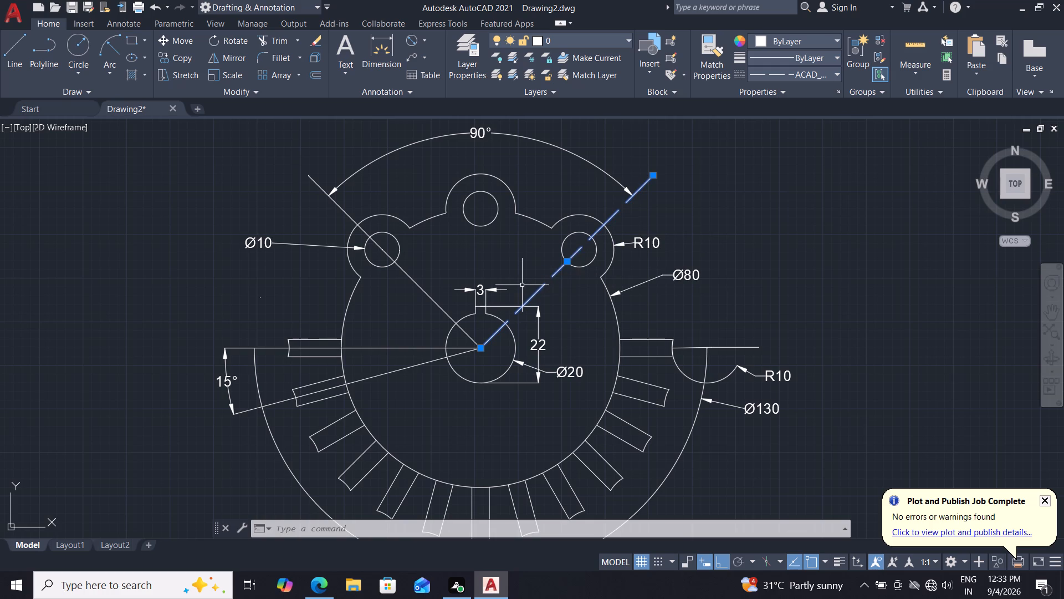
key(Escape)
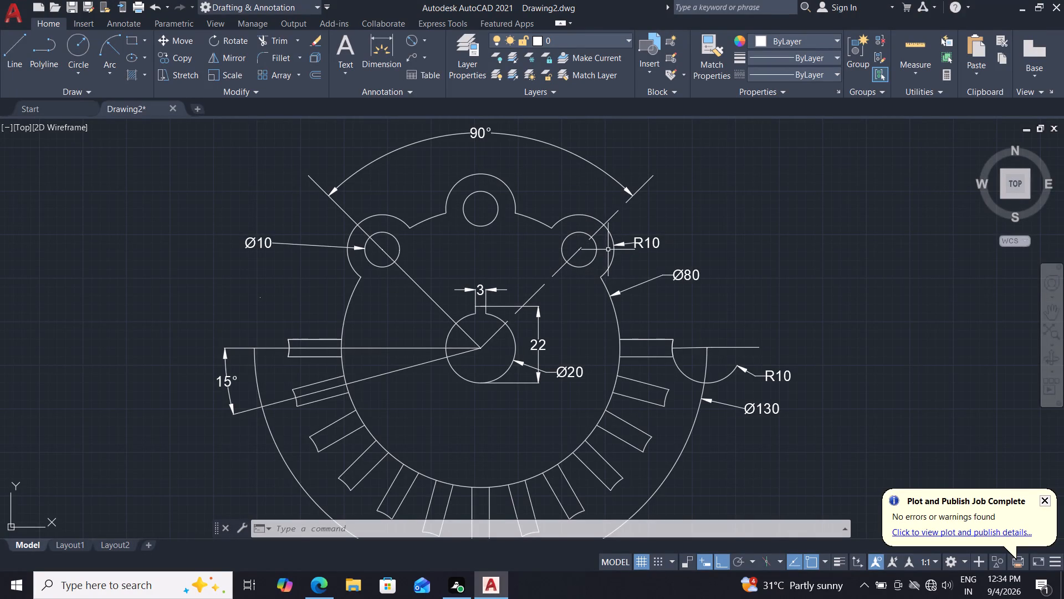
click(414, 281)
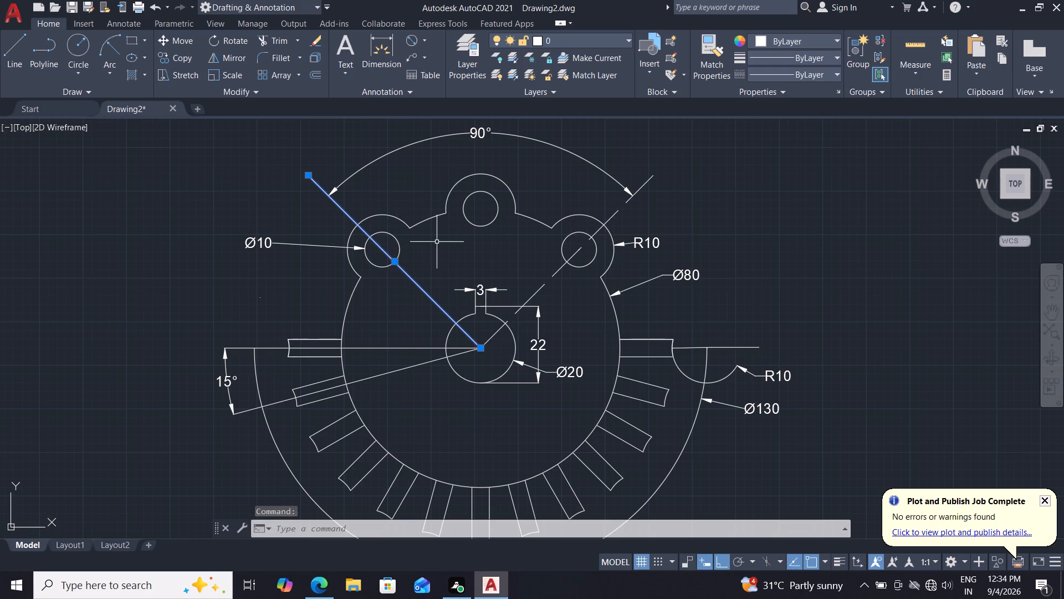
click(815, 74)
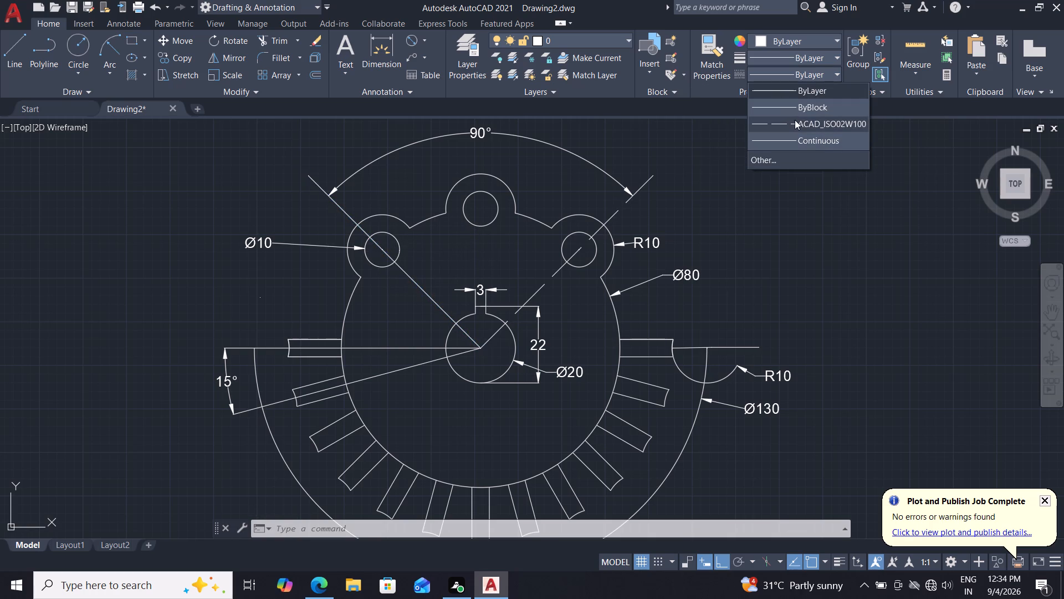
click(795, 120)
key(Escape)
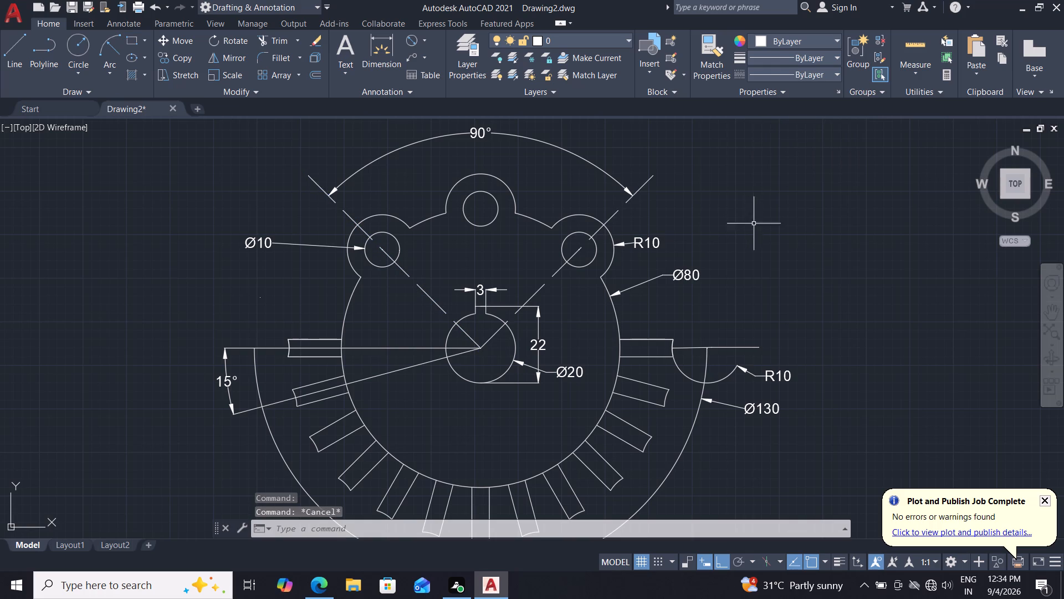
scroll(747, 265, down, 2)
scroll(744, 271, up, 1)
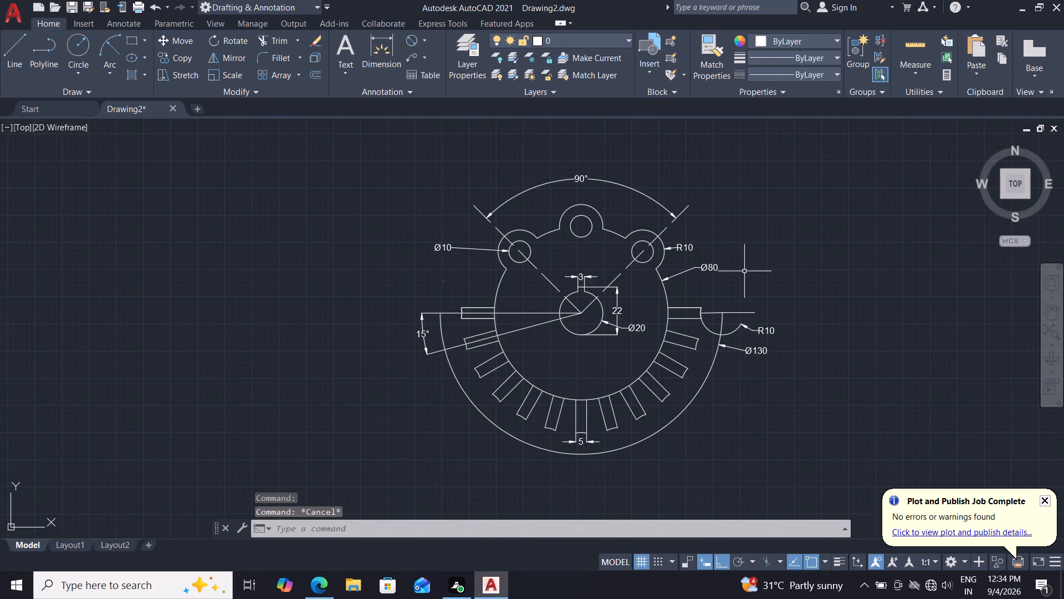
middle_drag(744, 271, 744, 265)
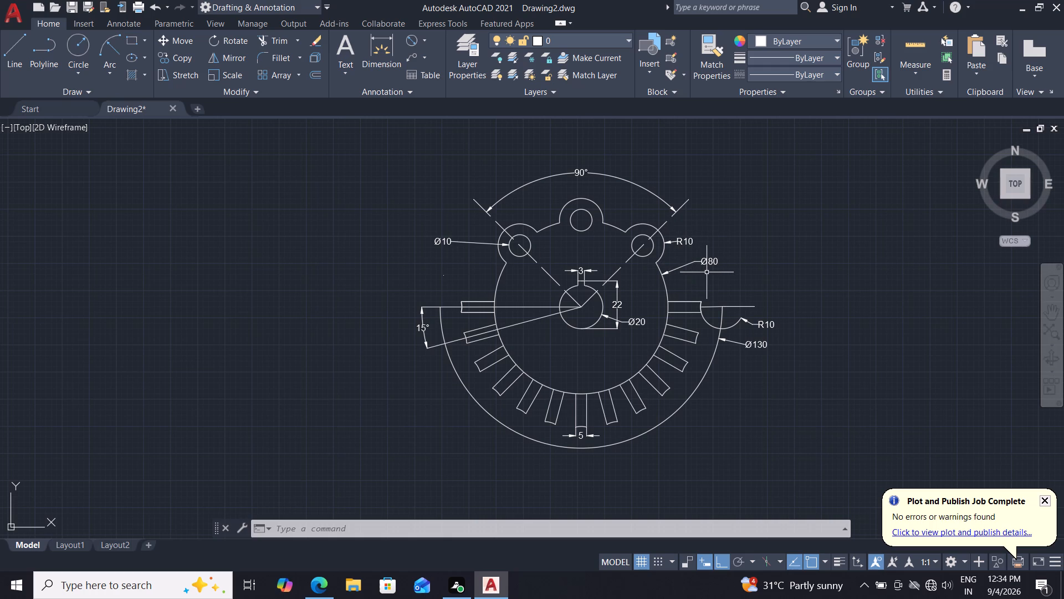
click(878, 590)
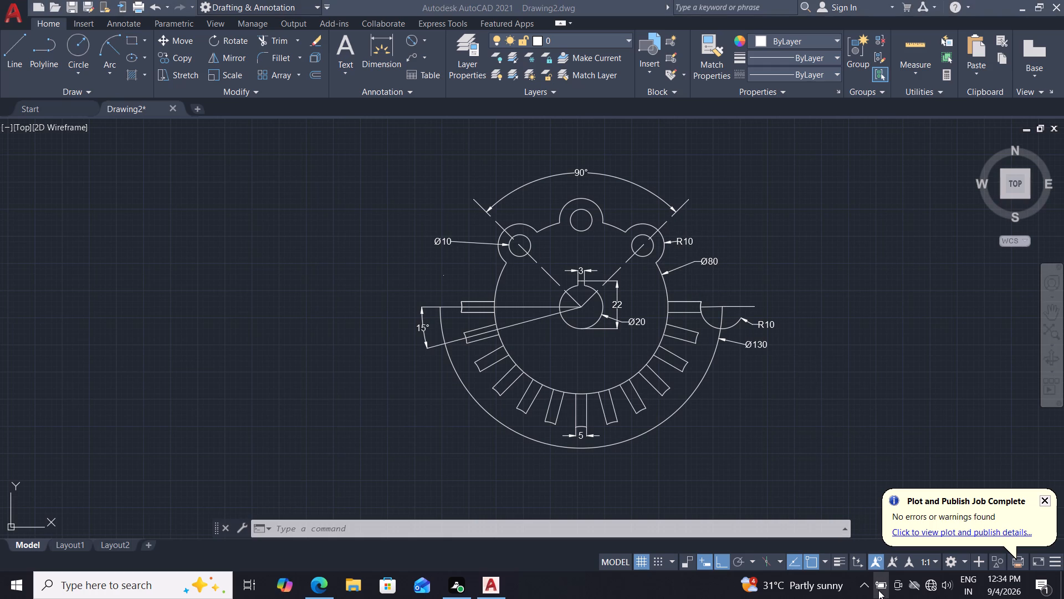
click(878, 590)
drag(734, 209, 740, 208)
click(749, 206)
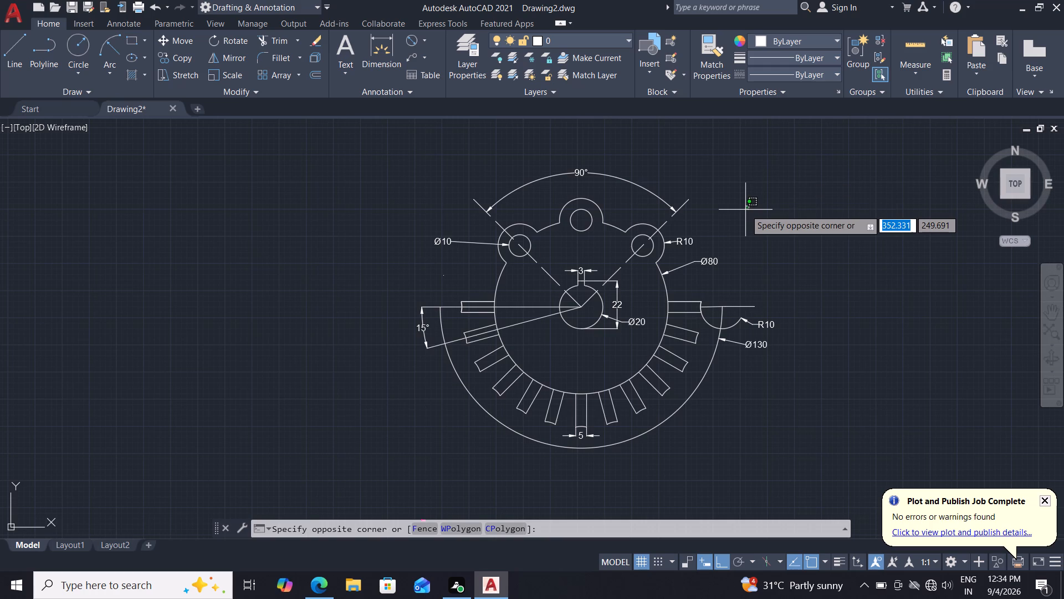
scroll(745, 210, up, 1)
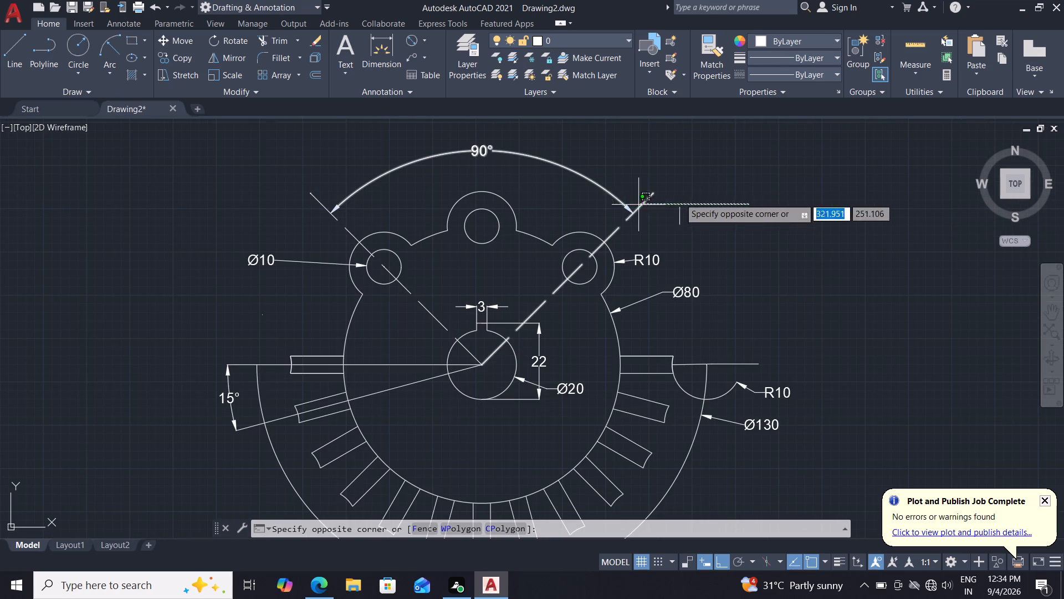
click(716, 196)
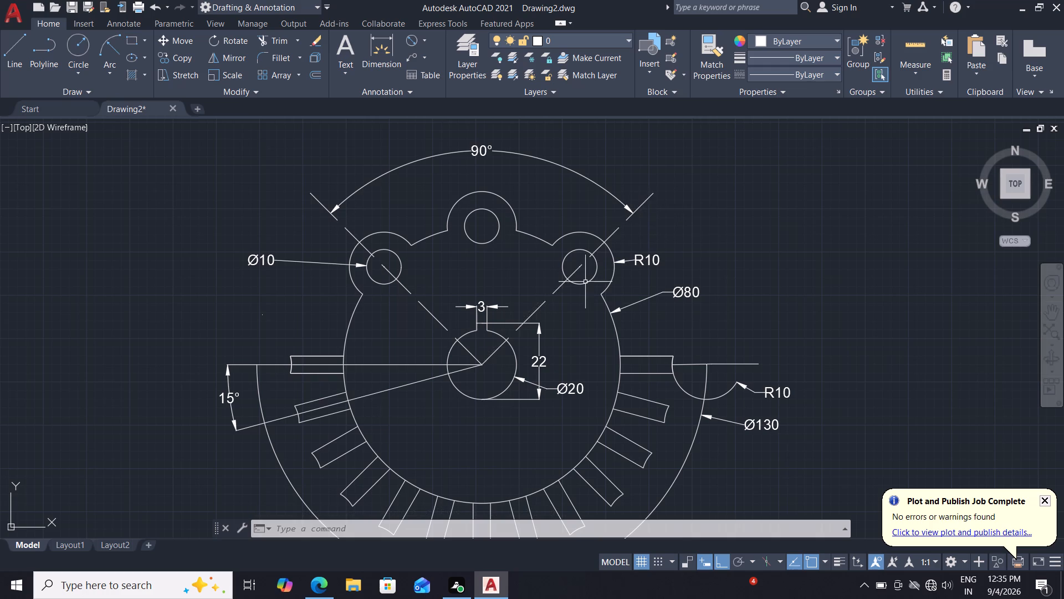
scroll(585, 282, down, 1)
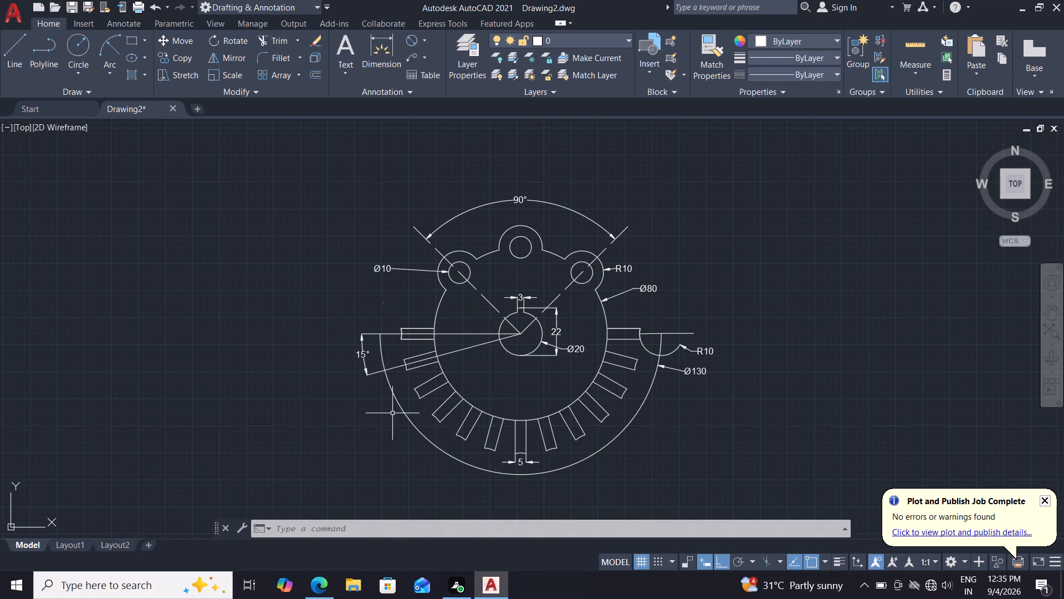
Change the linetype of the 130 mm half circle around the tabs to ACAD_ISO02W100.
click(400, 410)
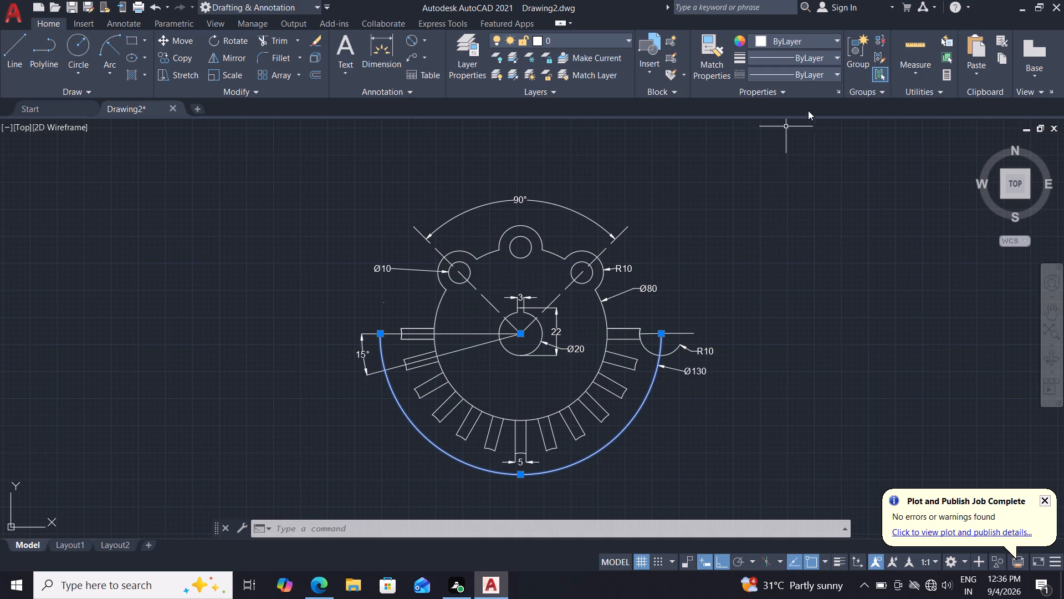
click(825, 79)
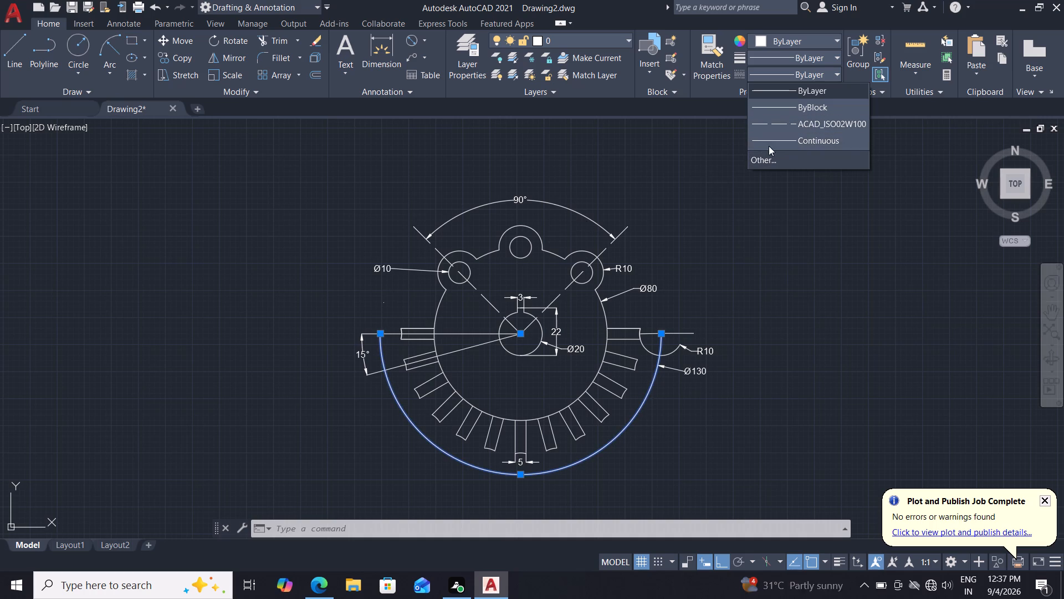
click(804, 121)
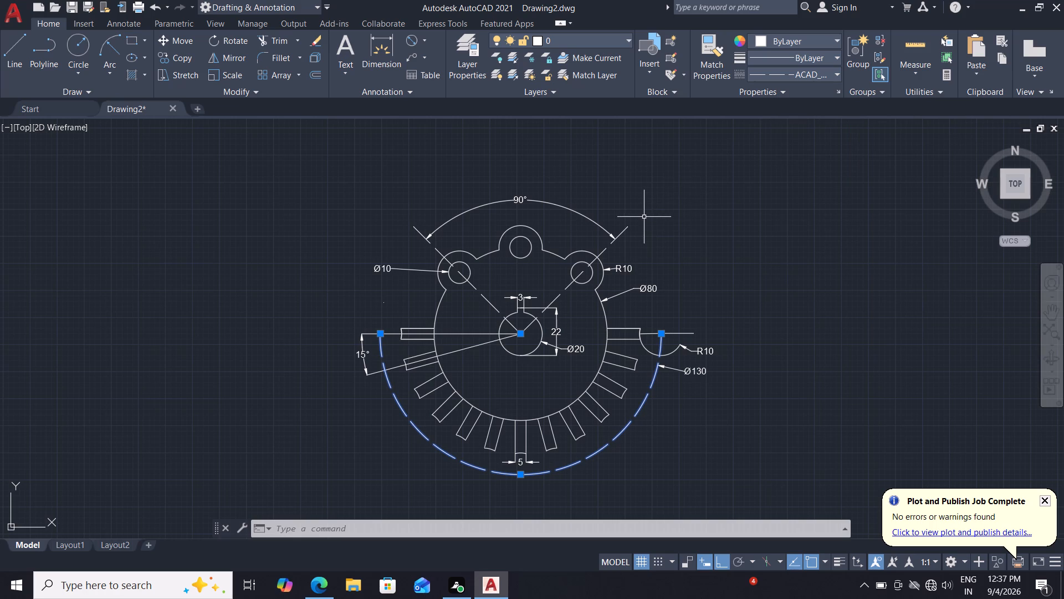
Set the Ø10 diameter dimension of the lug hole to yellow with a transparency of 30.
key(Escape)
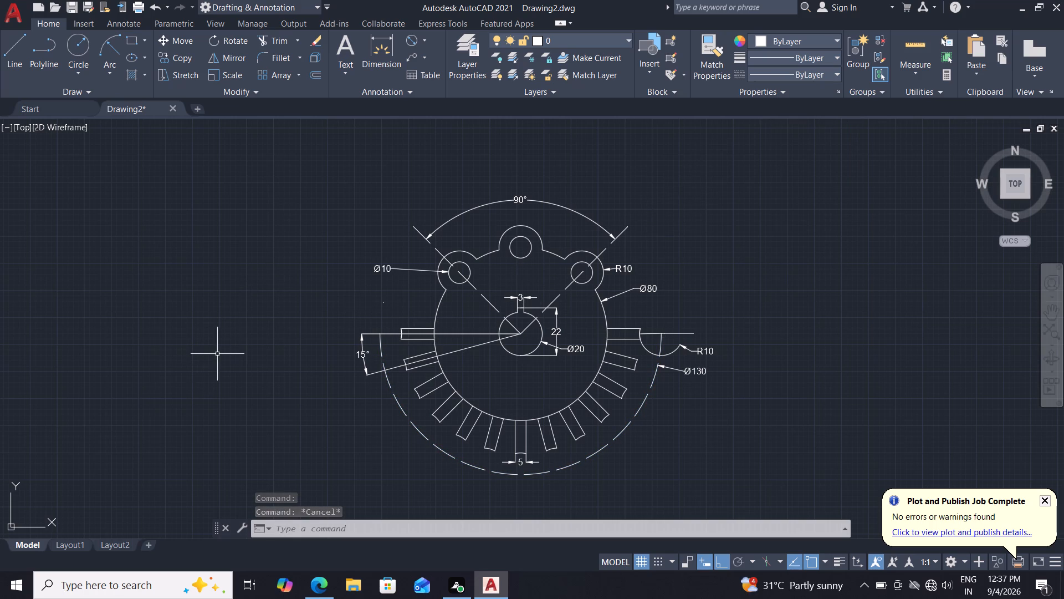
middle_drag(255, 340, 170, 352)
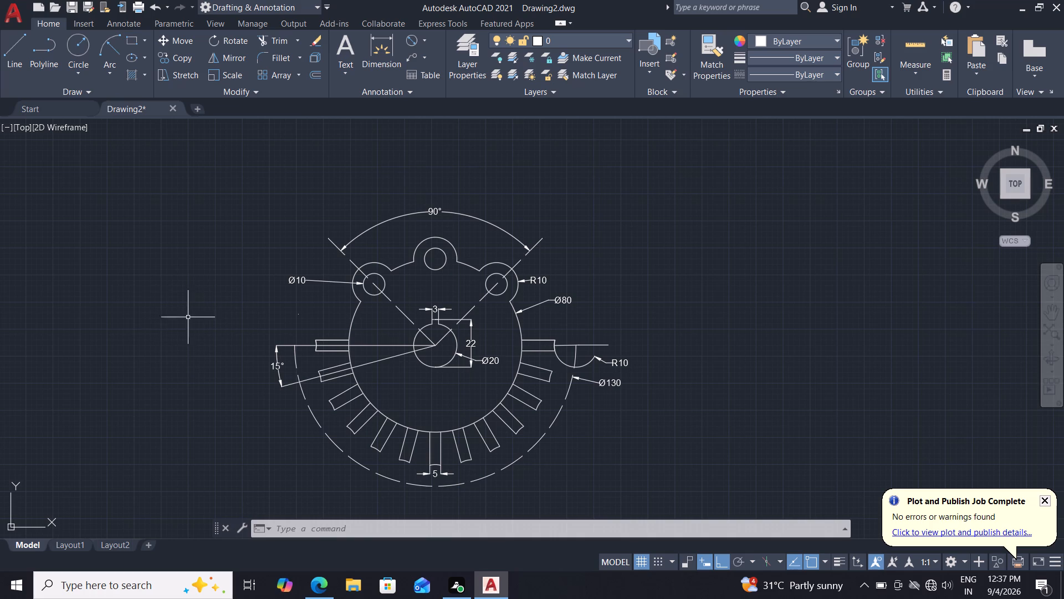
scroll(163, 329, up, 1)
scroll(163, 329, down, 1)
middle_drag(163, 329, 101, 321)
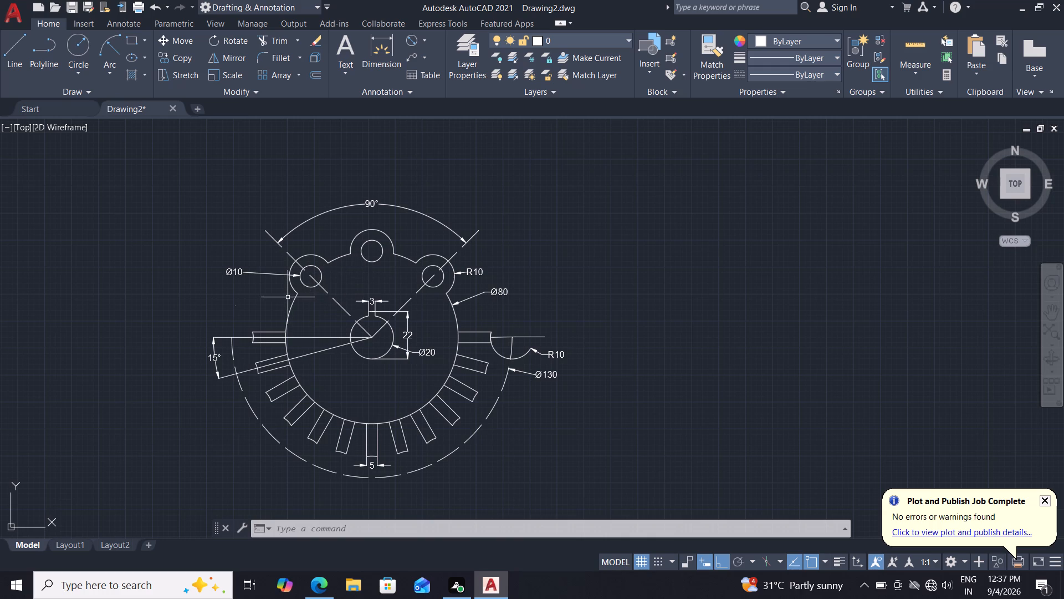
middle_drag(226, 310, 190, 313)
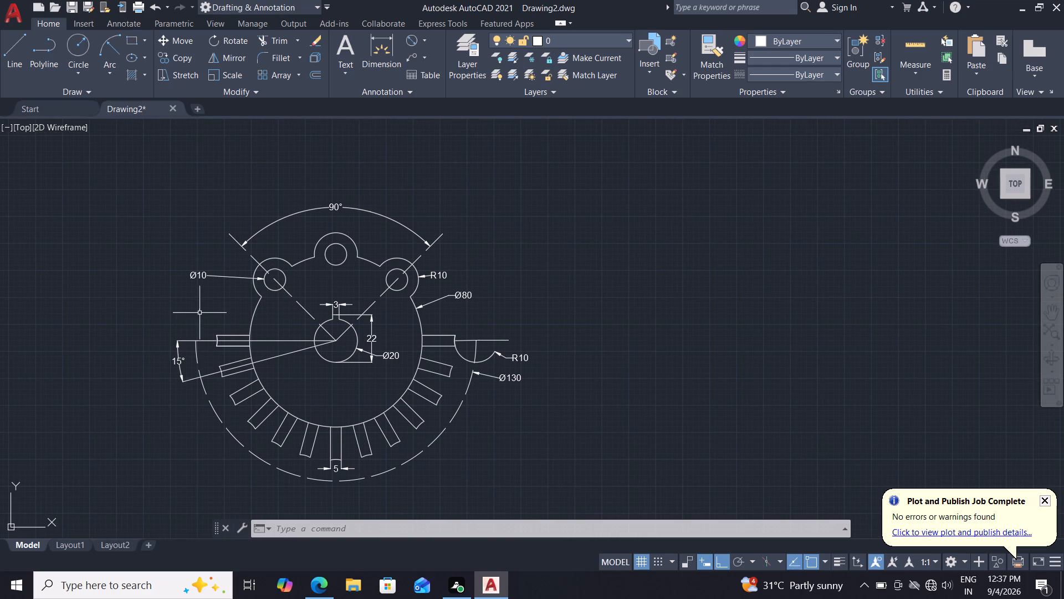
click(208, 277)
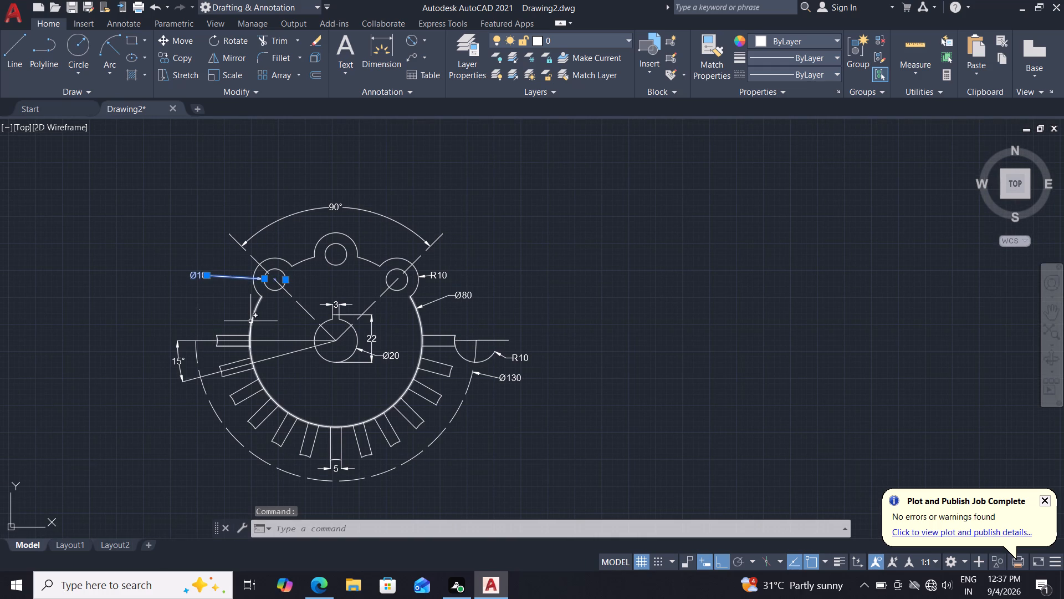
text(pr)
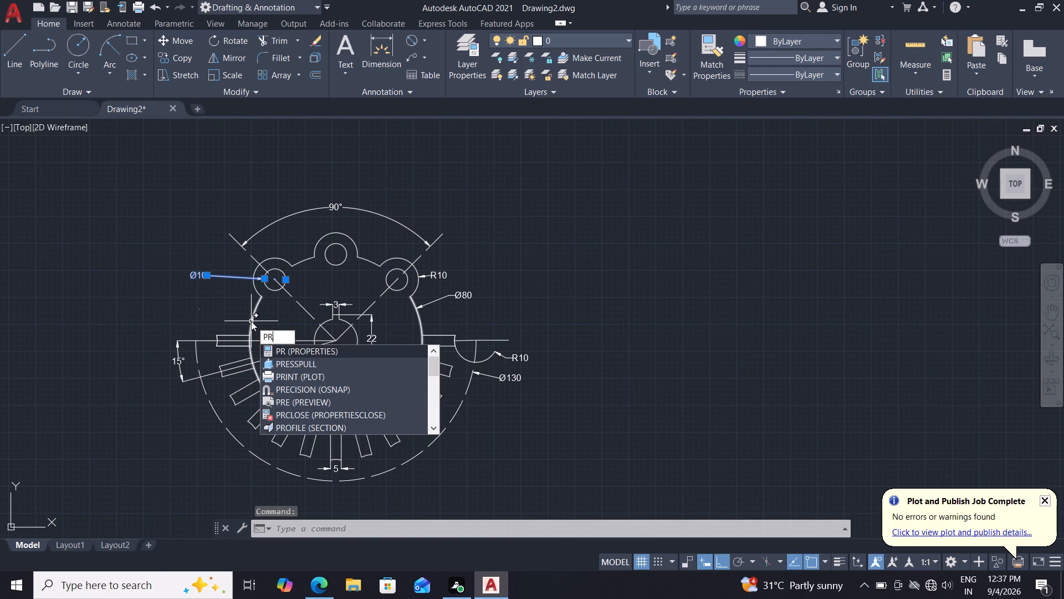
key(Return)
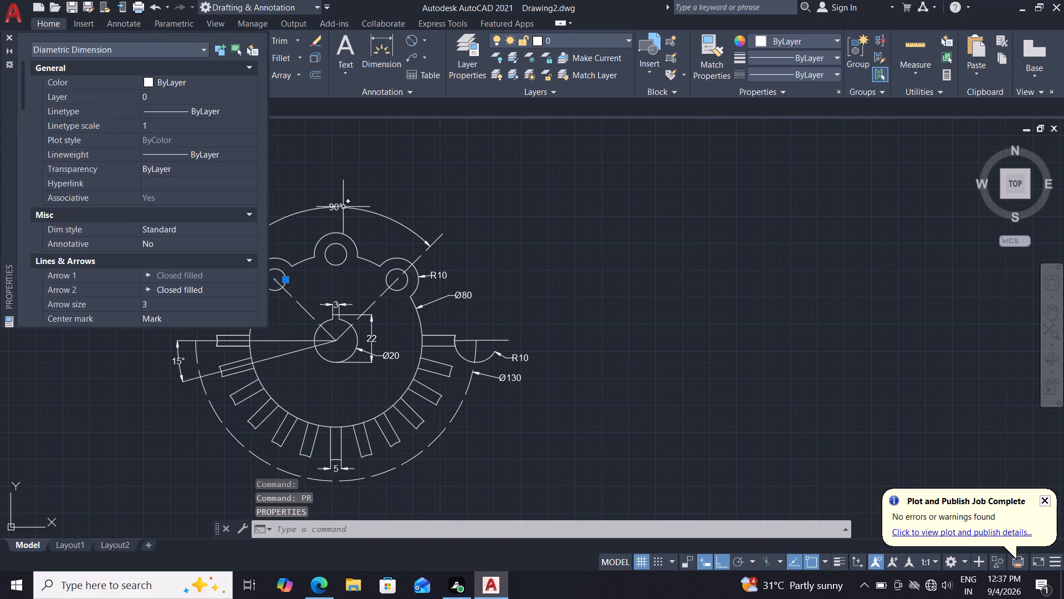
middle_drag(413, 198, 477, 196)
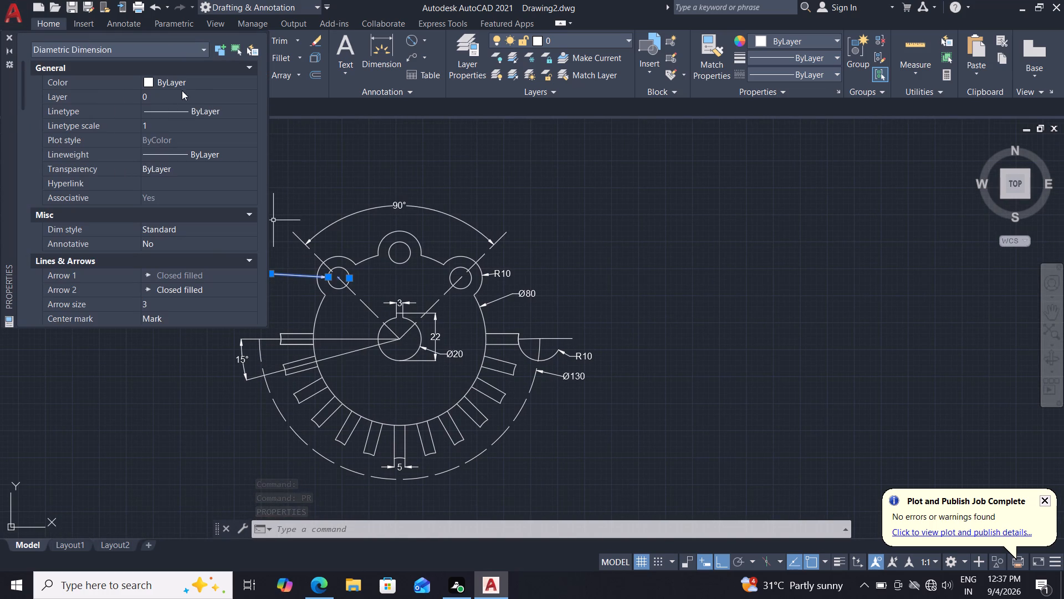
click(195, 83)
click(195, 83)
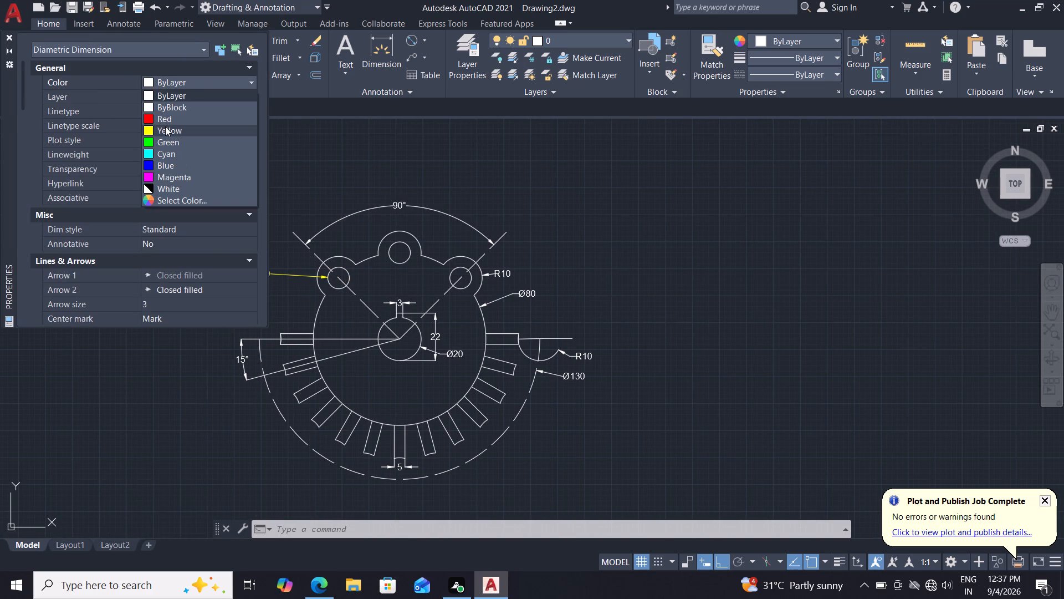
click(165, 126)
click(180, 169)
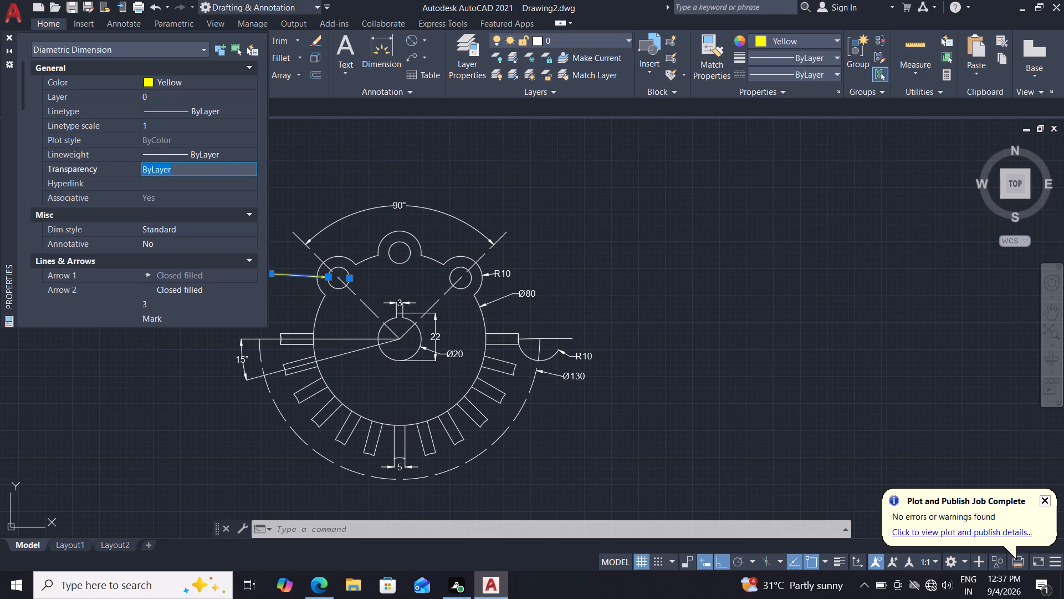
text(30)
key(Return)
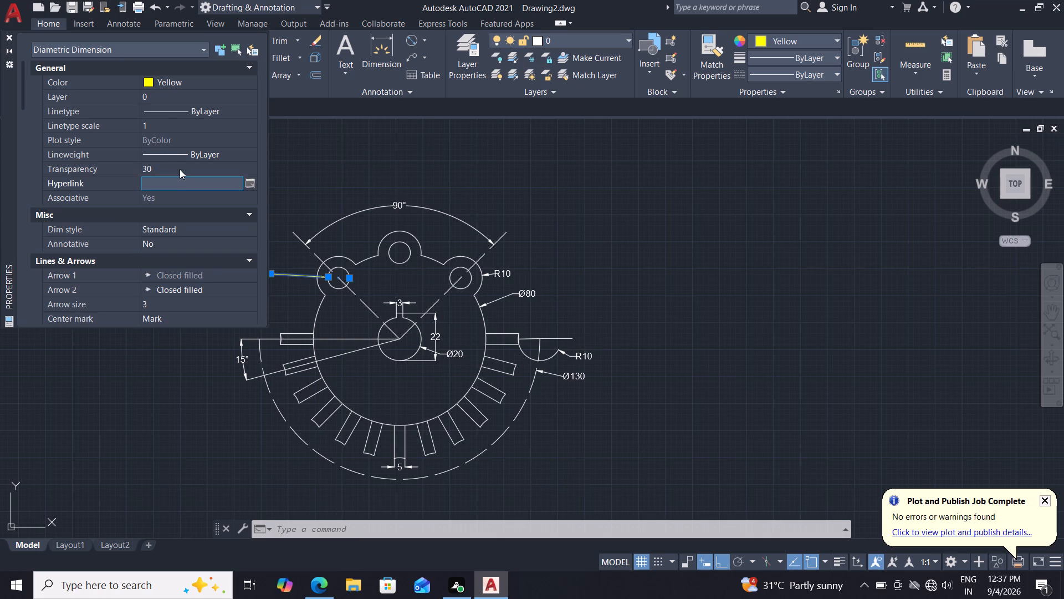
click(6, 33)
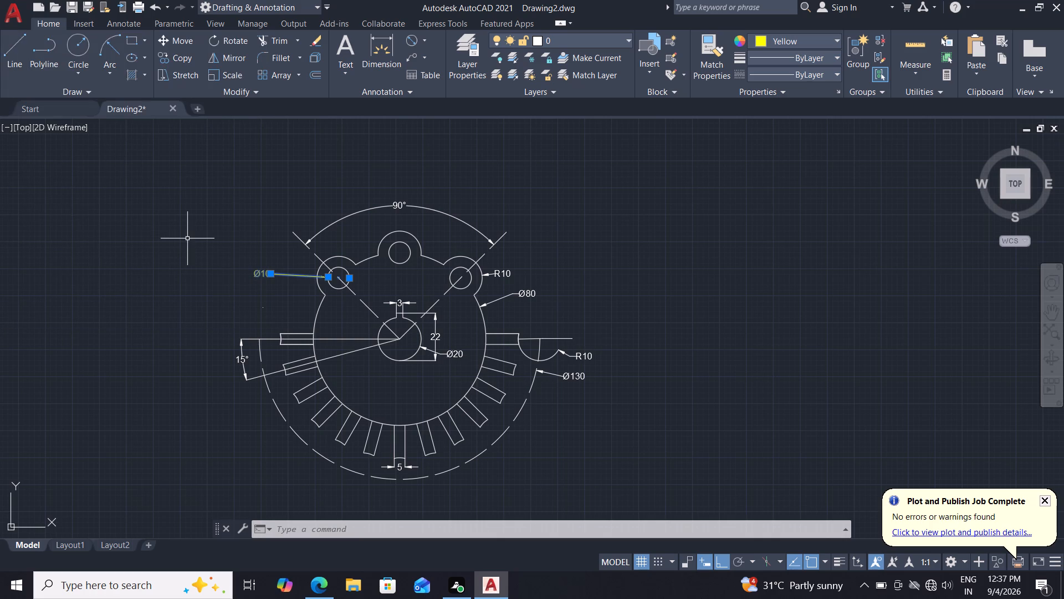
key(Escape)
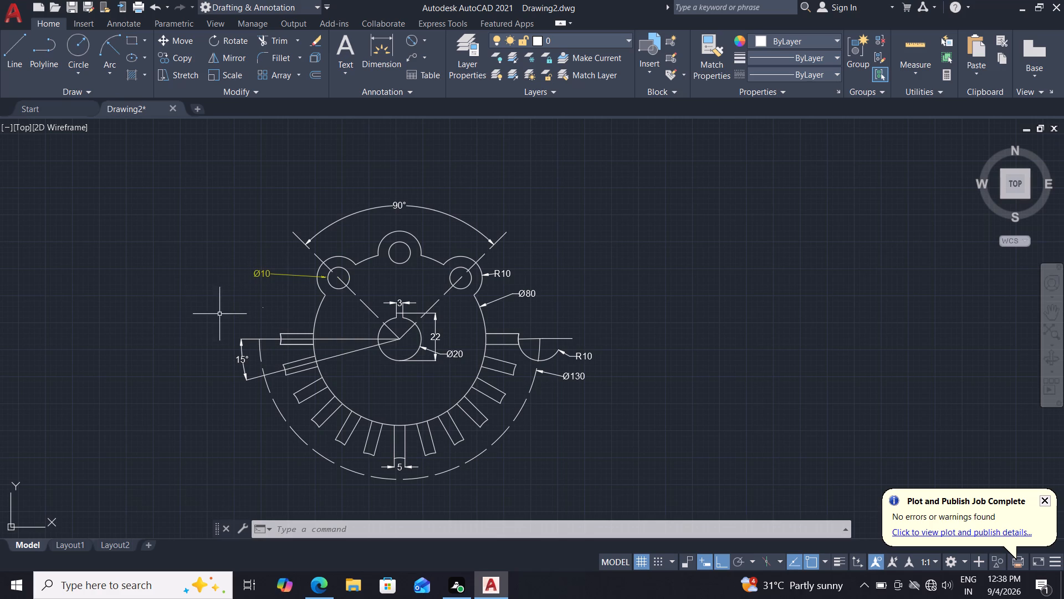
Set the 15° angular dimension between the tabs to yellow with a transparency of 30.
click(243, 350)
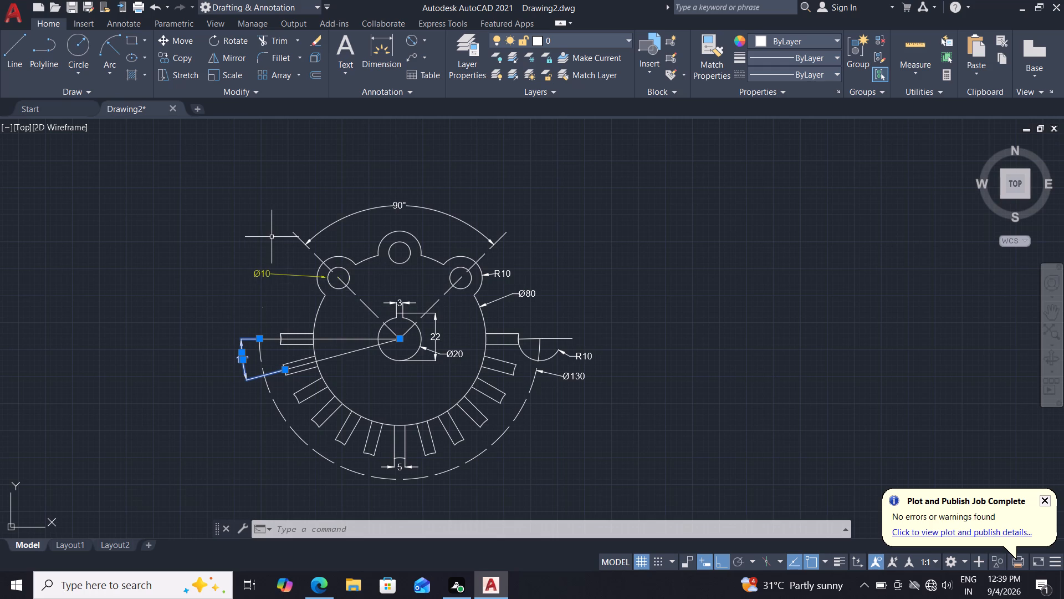
key(Escape)
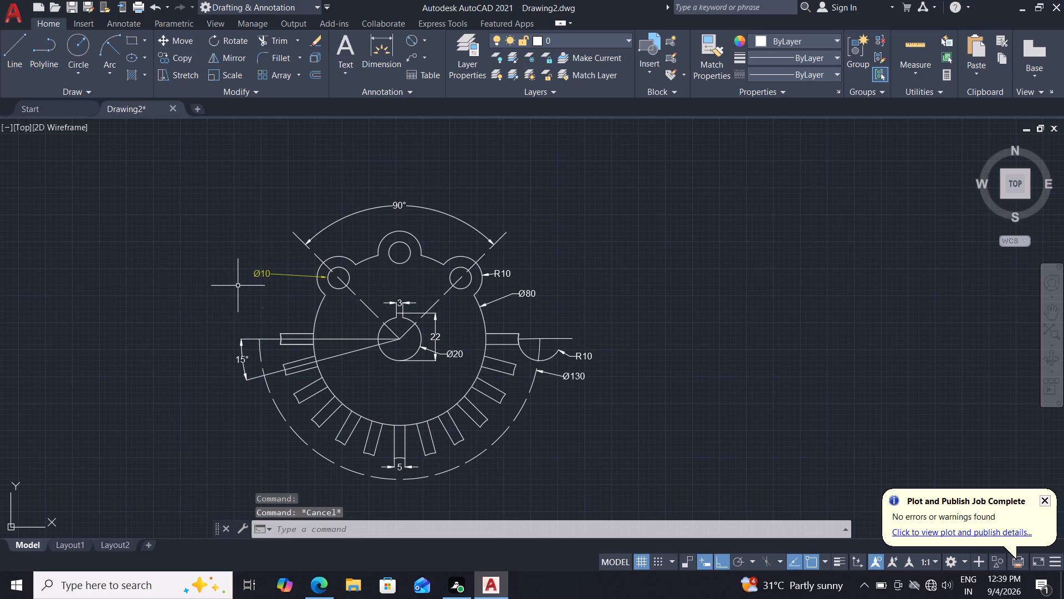
scroll(238, 286, up, 1)
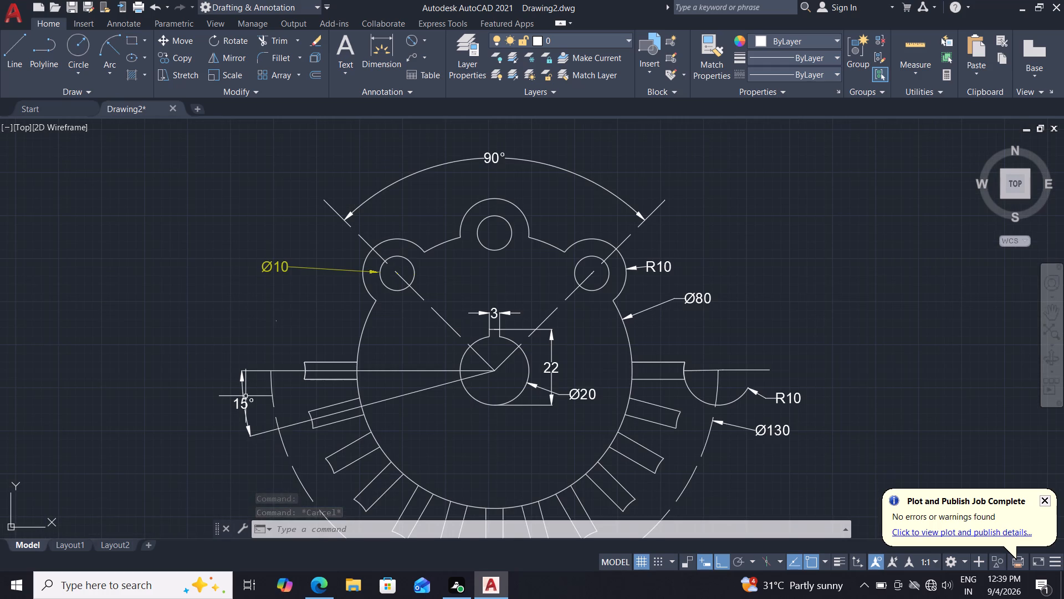
click(245, 396)
click(237, 402)
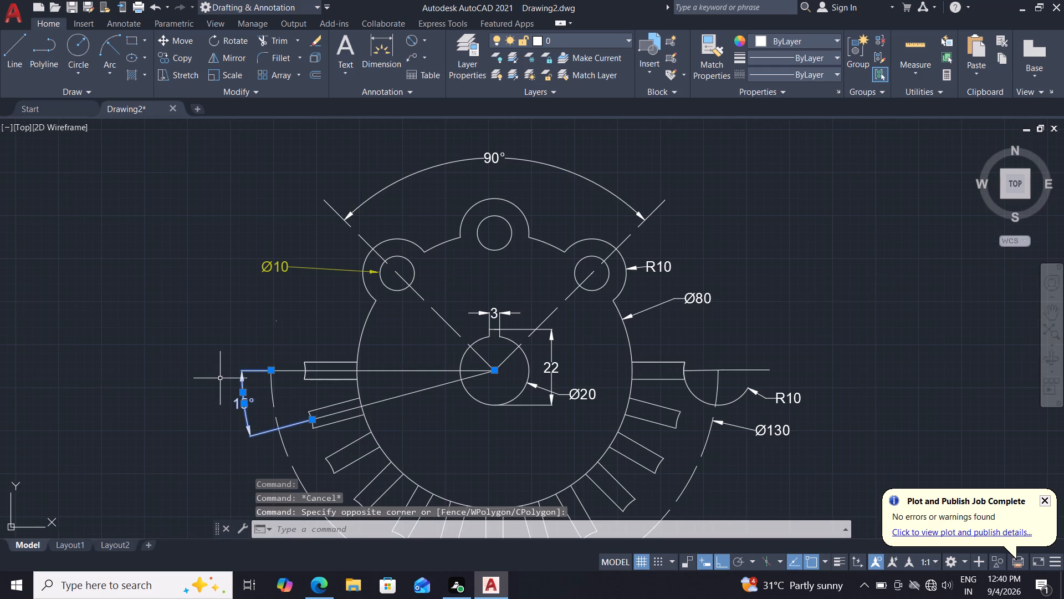
text(pr)
key(Return)
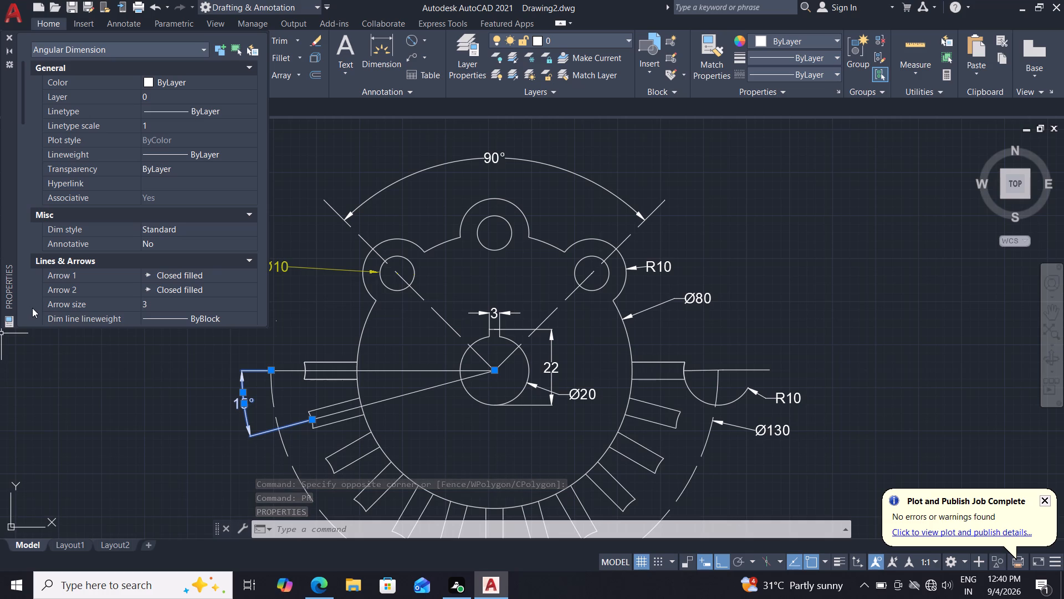
click(197, 73)
click(197, 78)
click(191, 87)
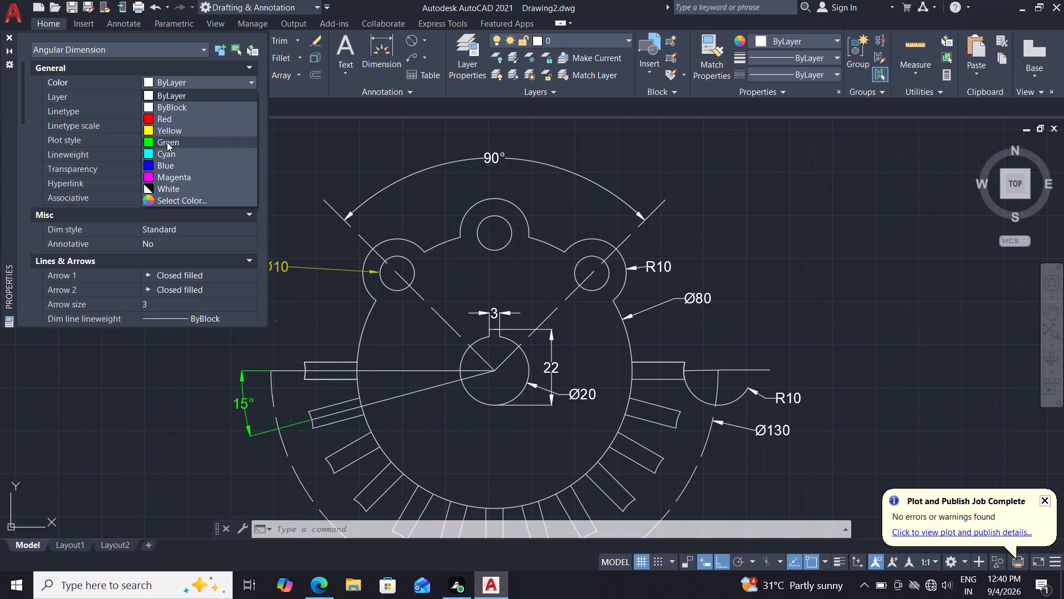
click(171, 134)
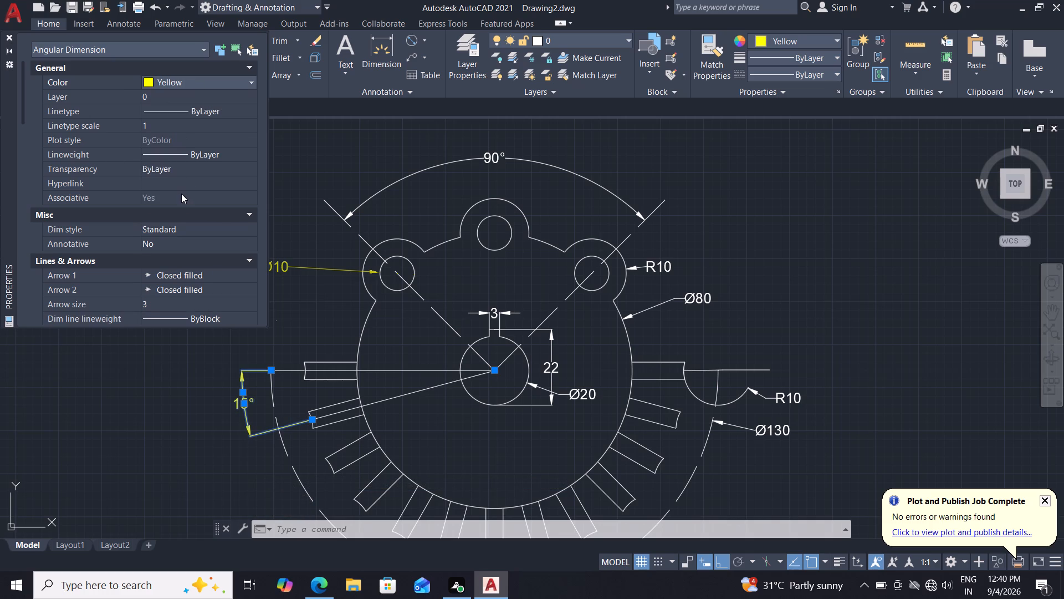
click(185, 165)
text(30)
key(Return)
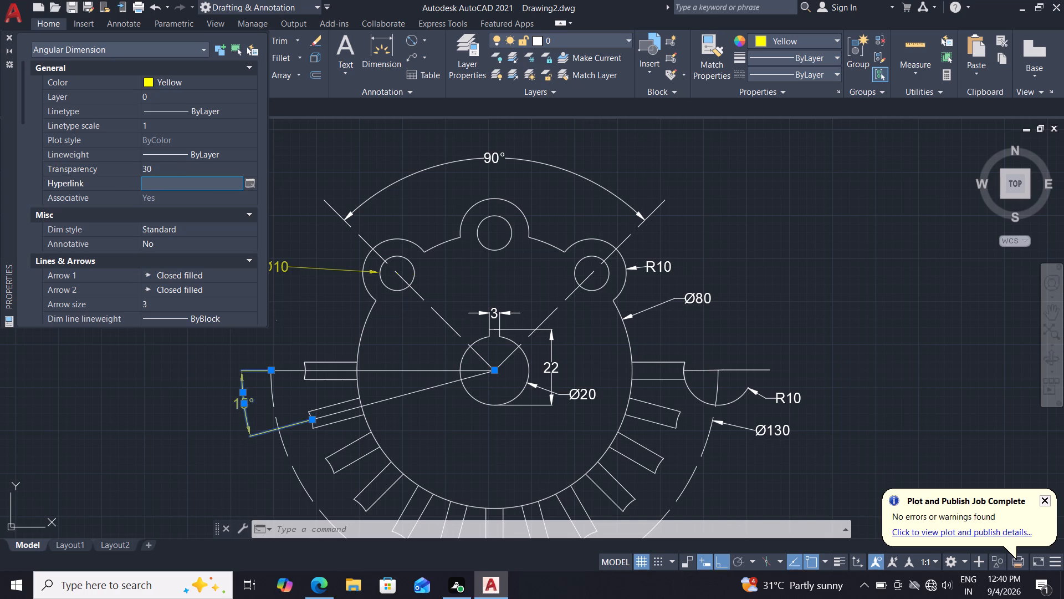
key(Escape)
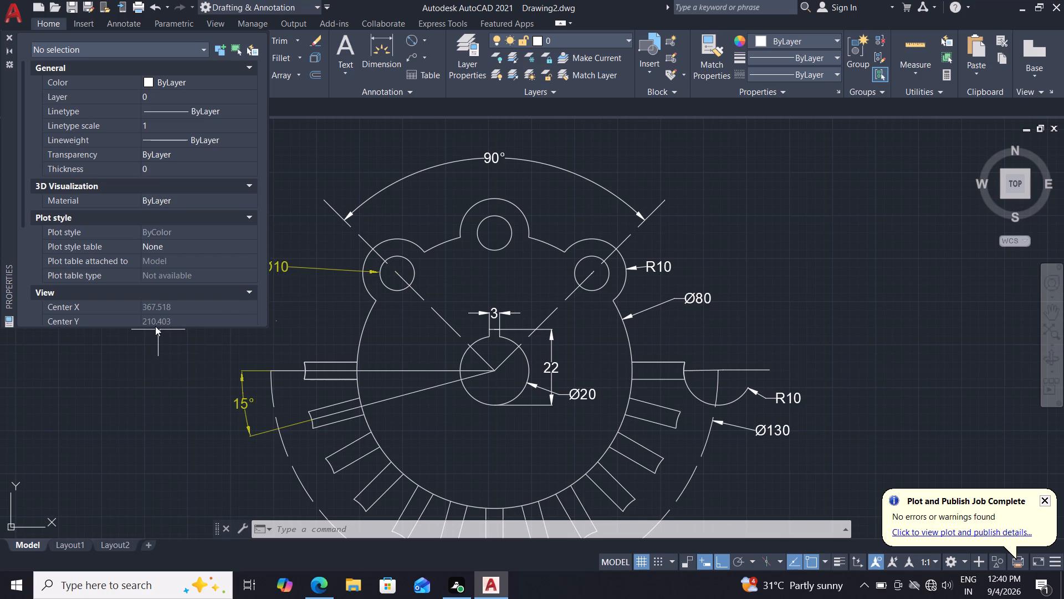
key(Escape)
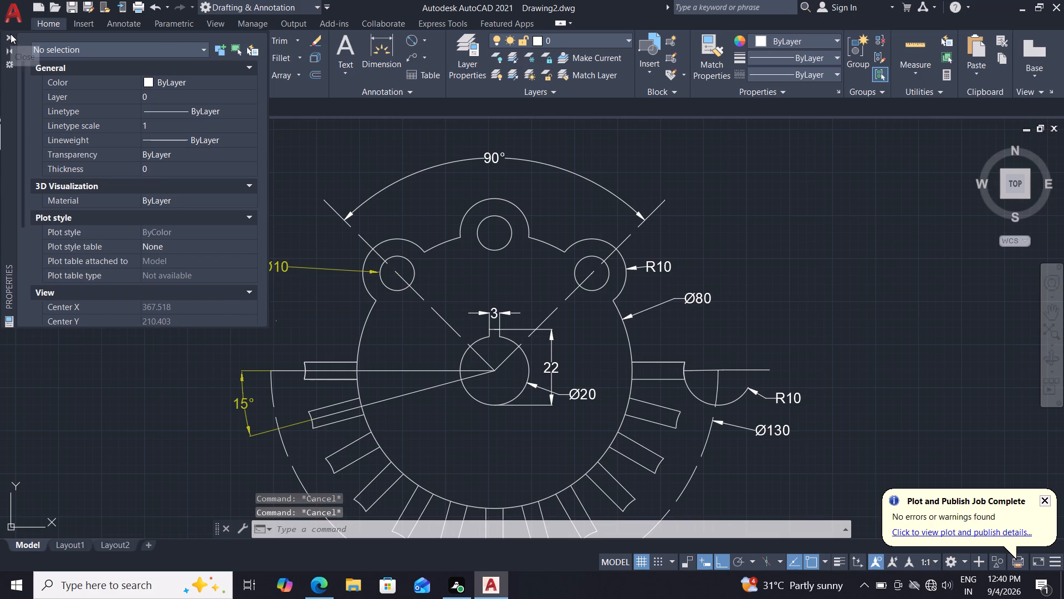
click(11, 34)
key(Escape)
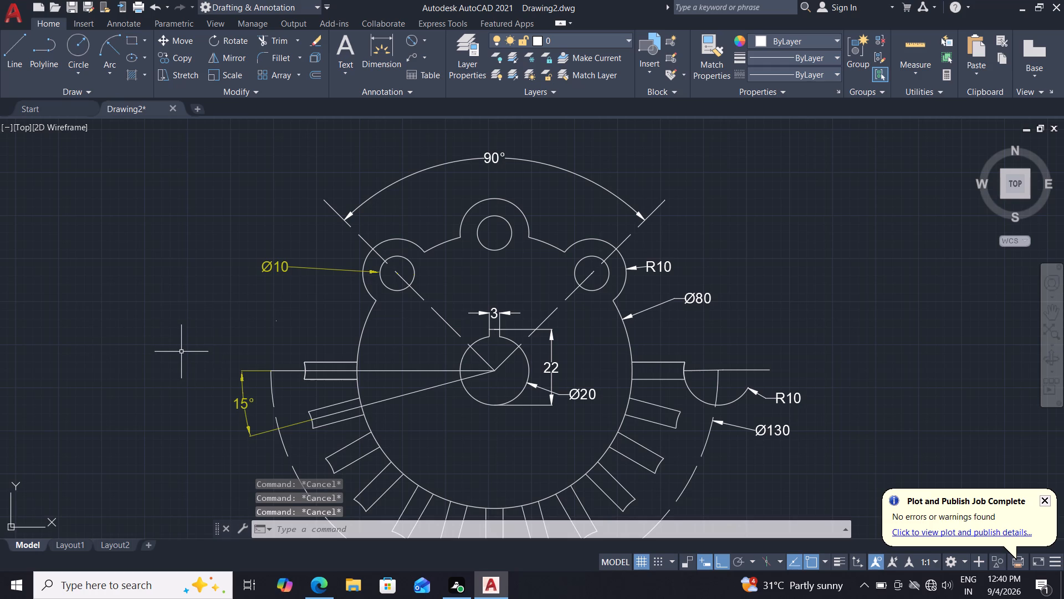
Set the 5 mm width dimension of the bottom tab to yellow with a transparency of 30.
scroll(249, 354, down, 1)
middle_drag(202, 354, 158, 319)
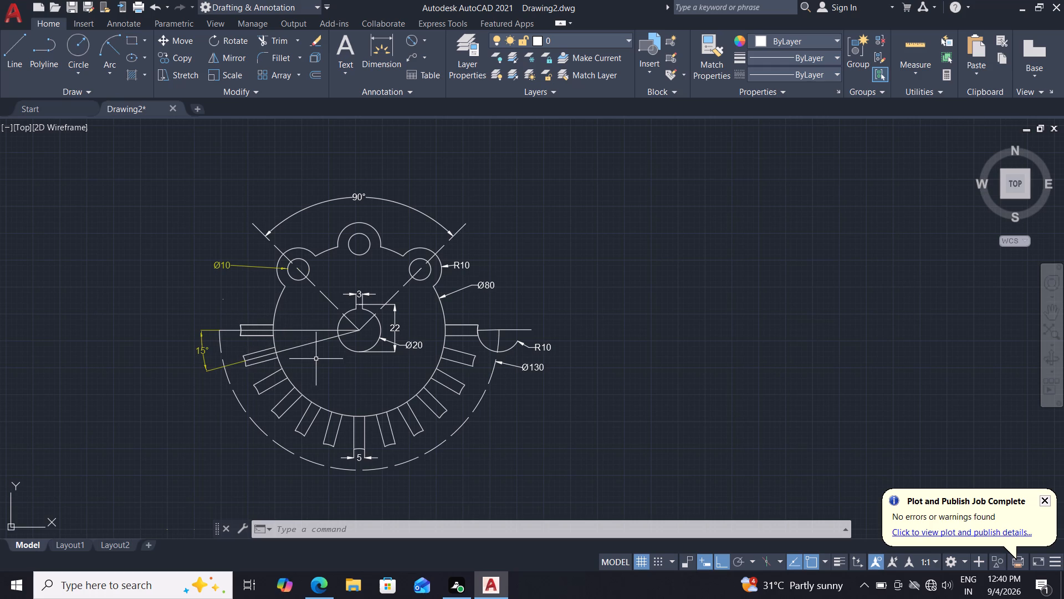
scroll(316, 359, up, 1)
middle_drag(312, 366, 296, 338)
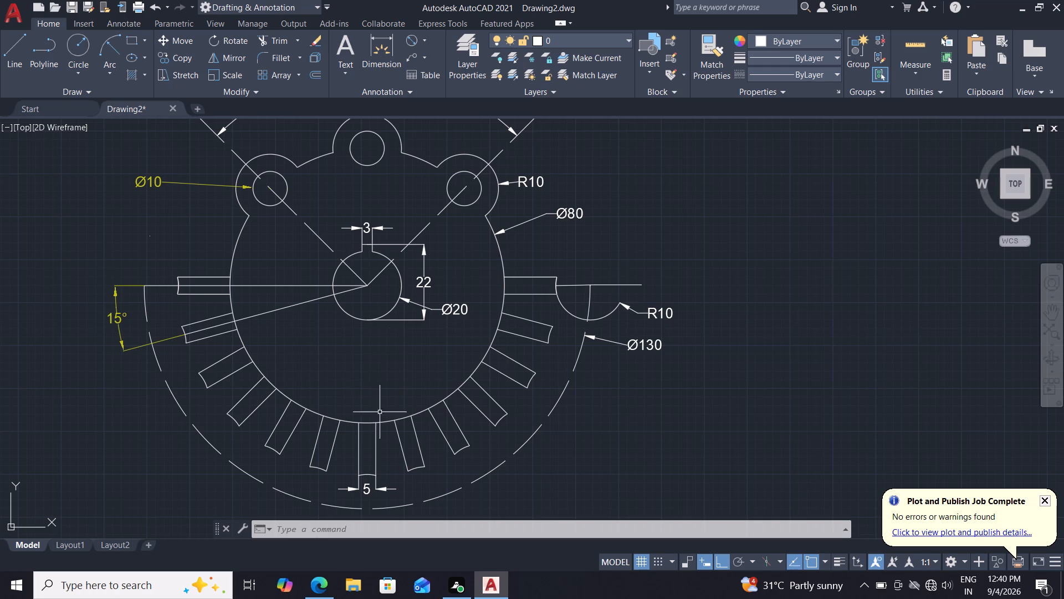
scroll(381, 419, down, 1)
key(p)
key(r)
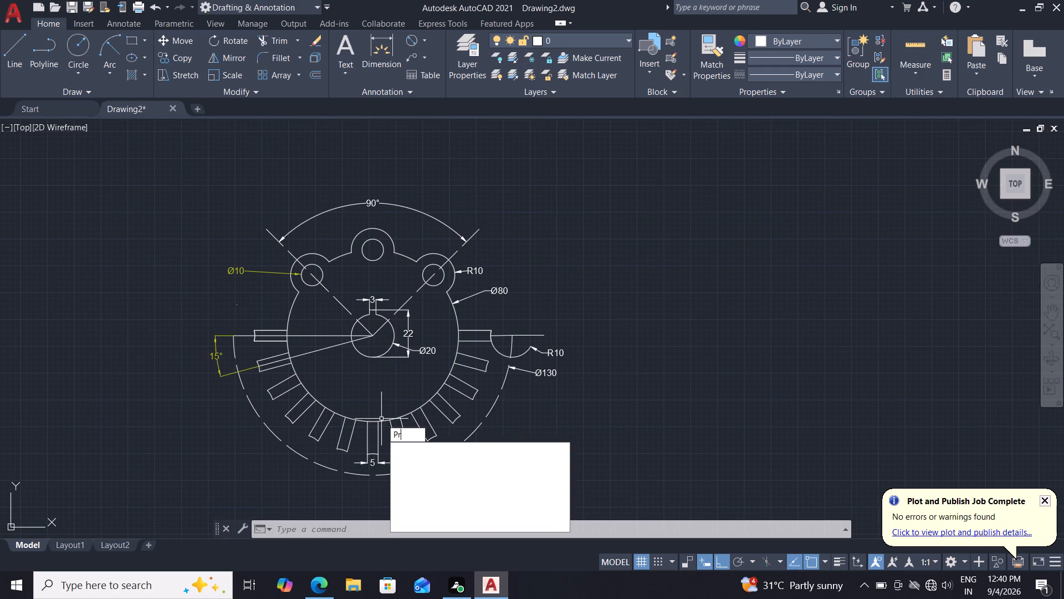
key(Return)
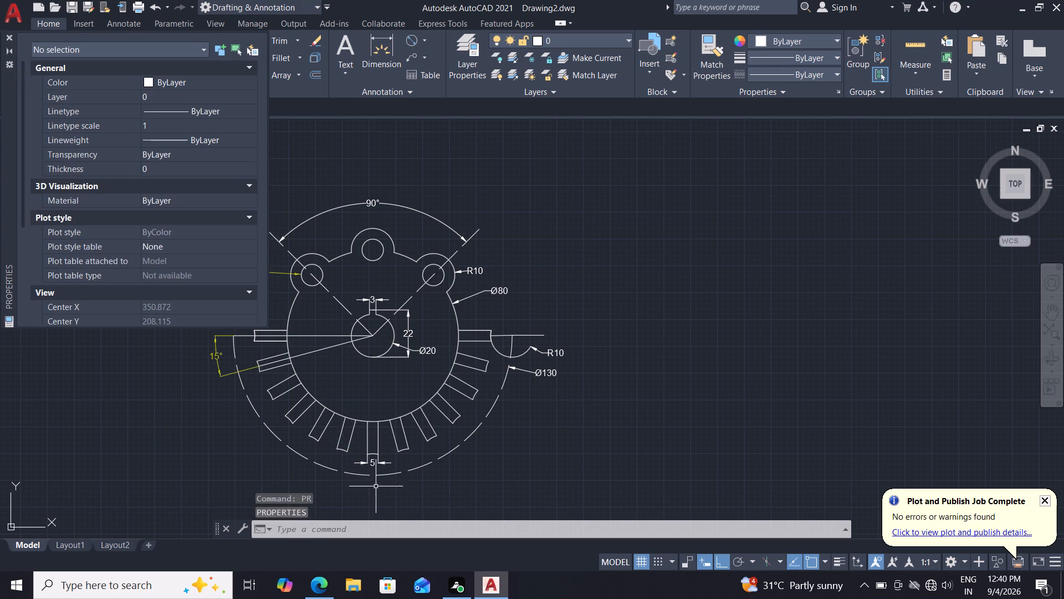
click(368, 460)
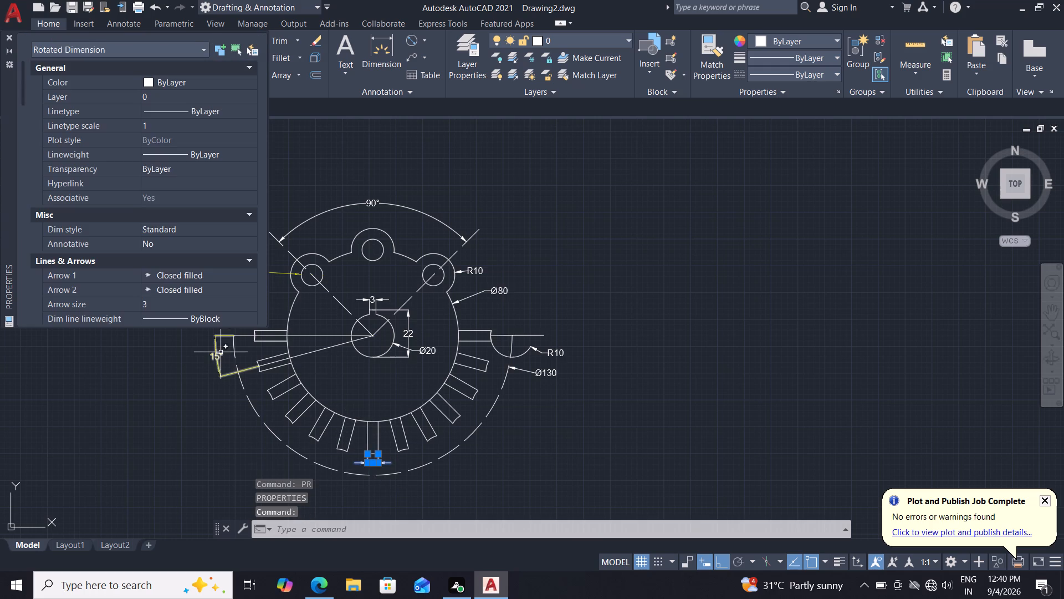
click(214, 86)
click(214, 86)
click(174, 127)
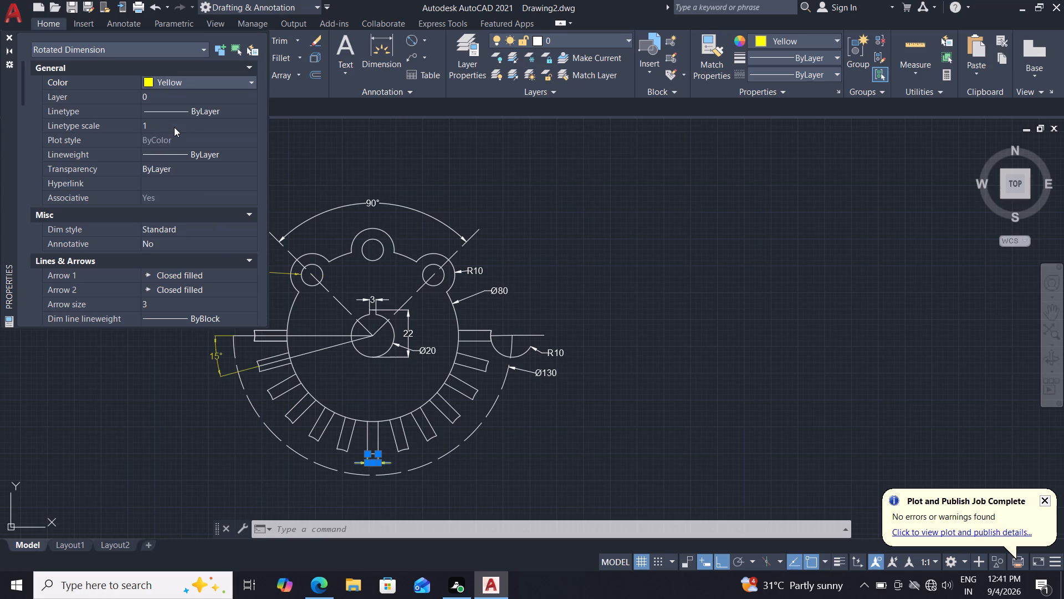
click(189, 169)
text(30)
key(Return)
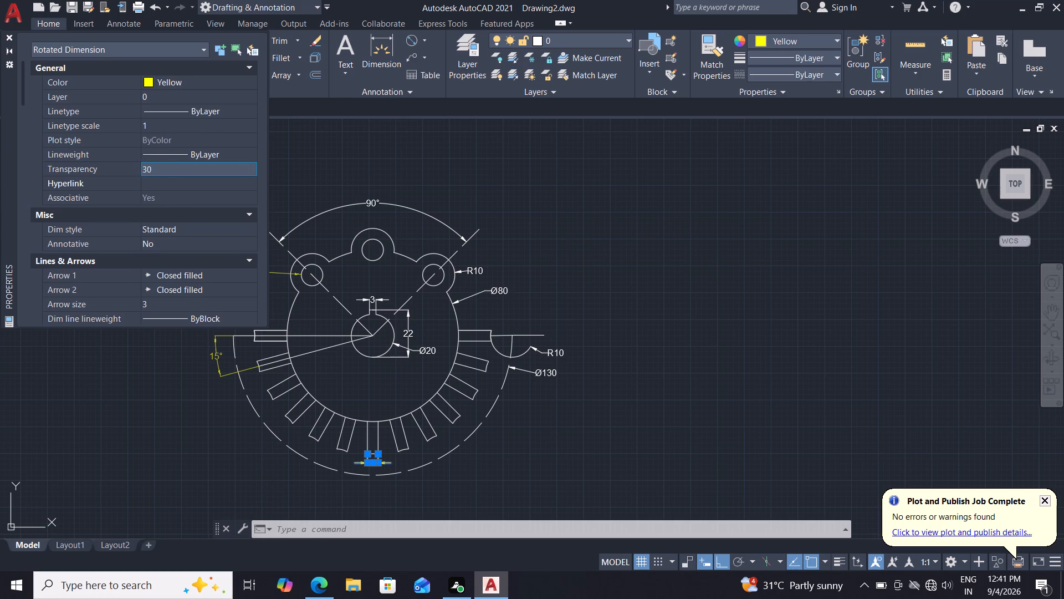
click(7, 35)
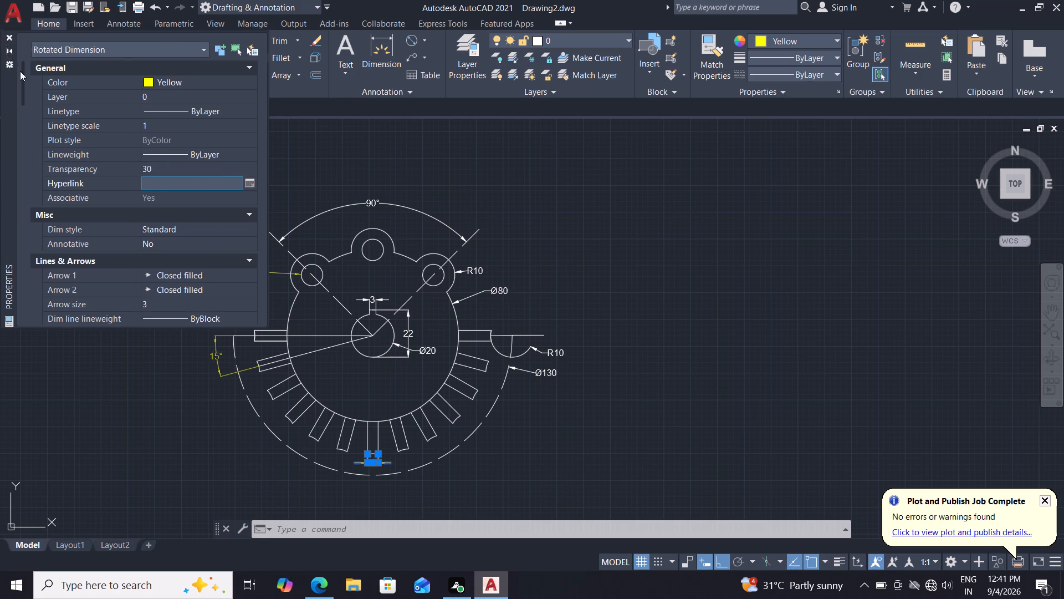
key(Escape)
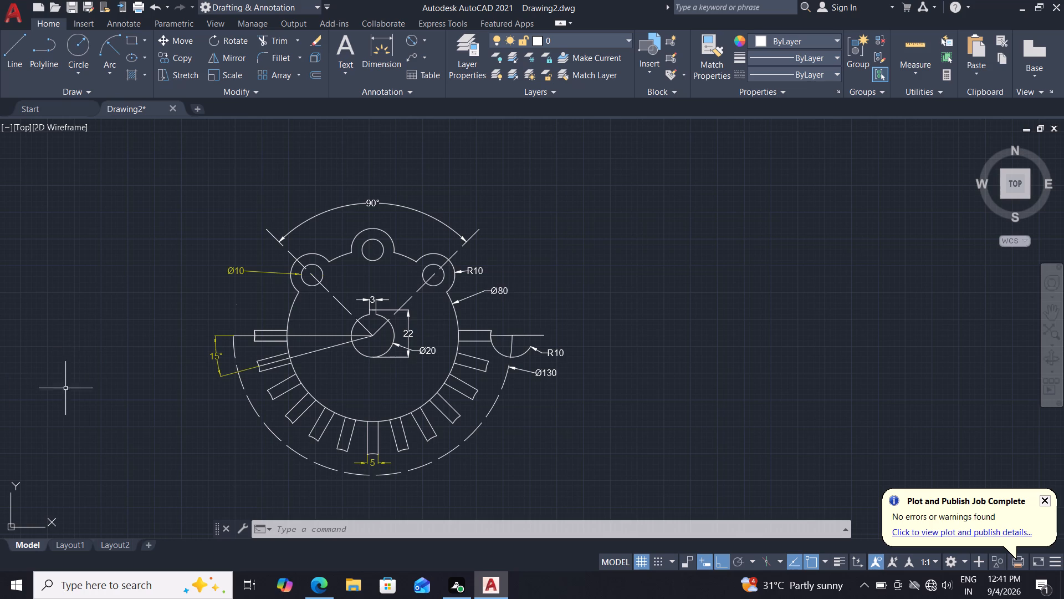
Set the Ø130 diameter dimension of the dashed half circle to yellow with a transparency of 30.
click(546, 369)
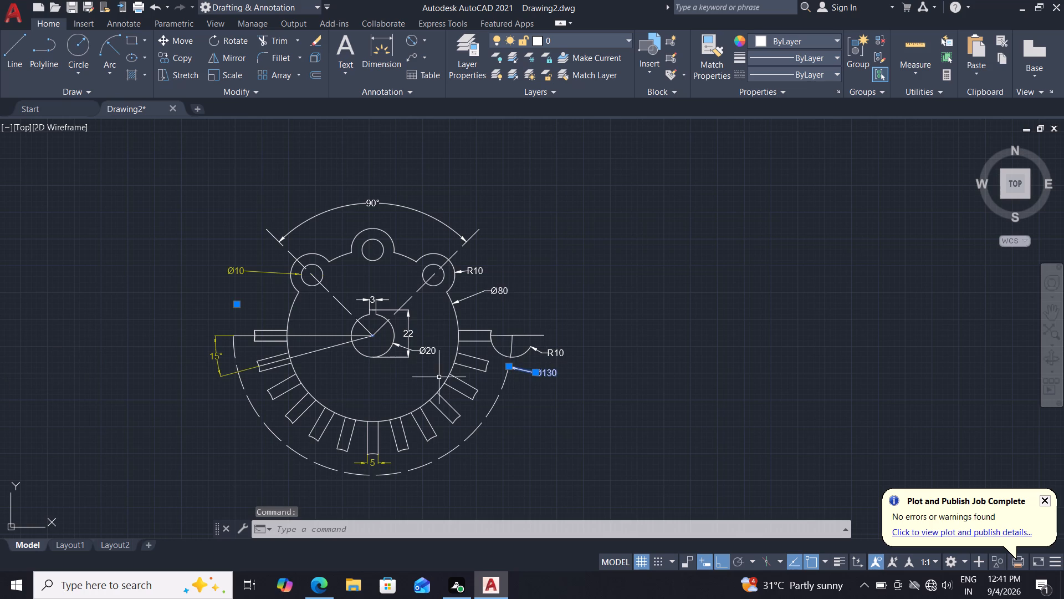
key(p)
key(r)
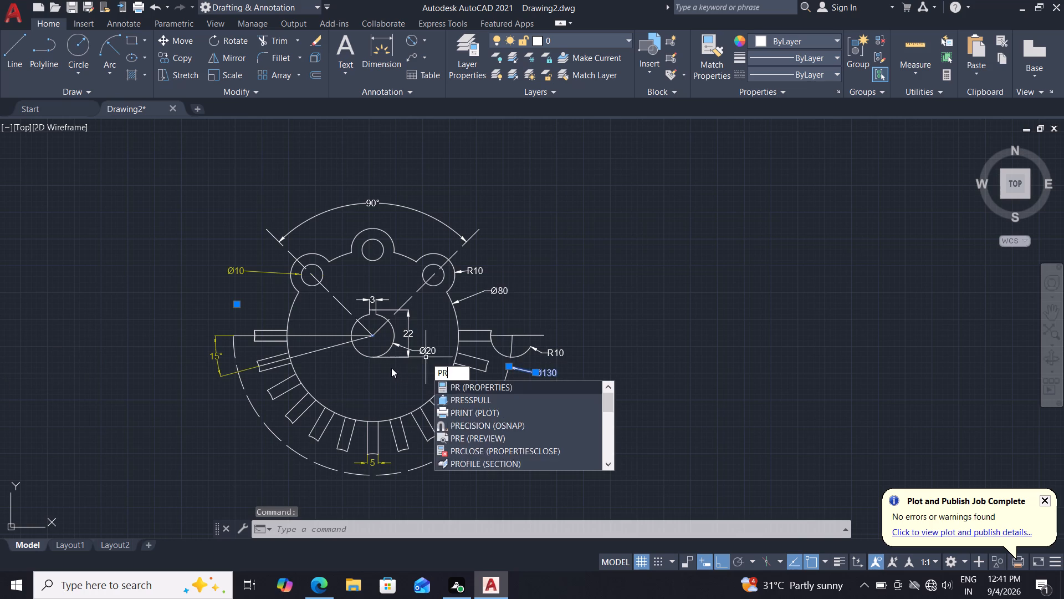
key(Return)
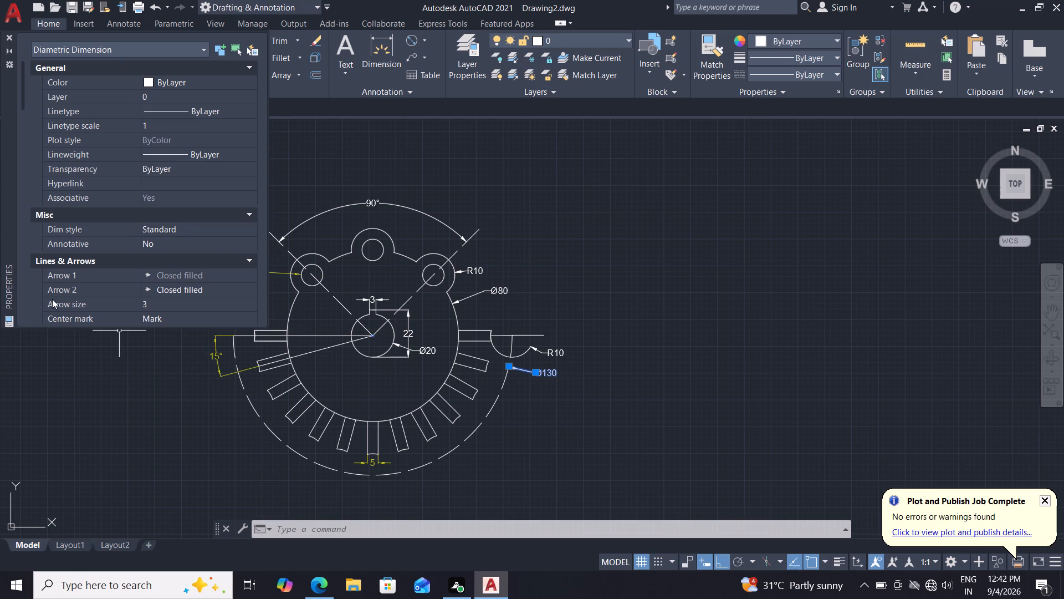
double_click(188, 80)
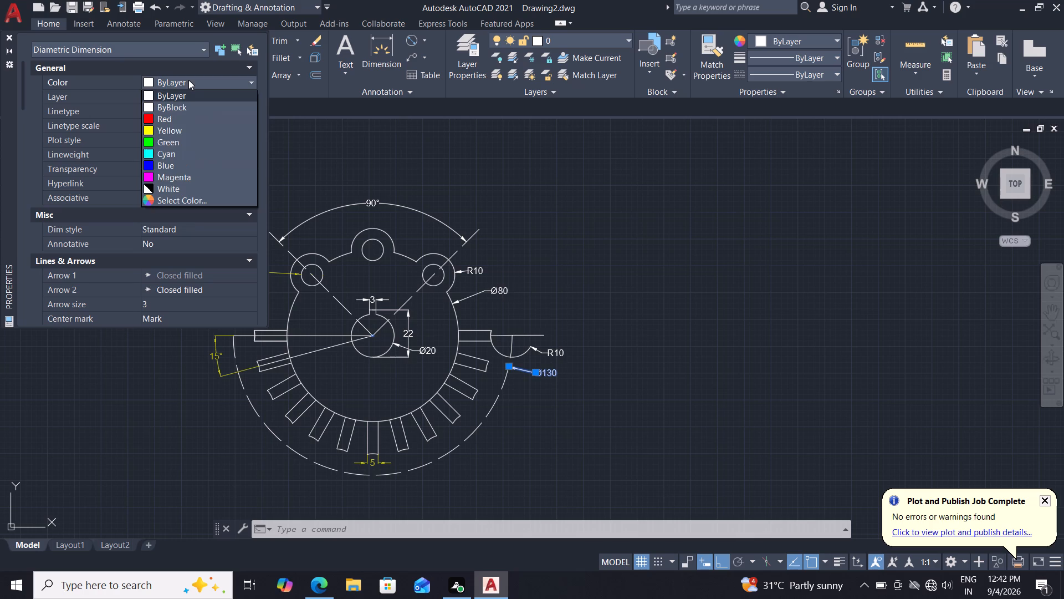
click(180, 131)
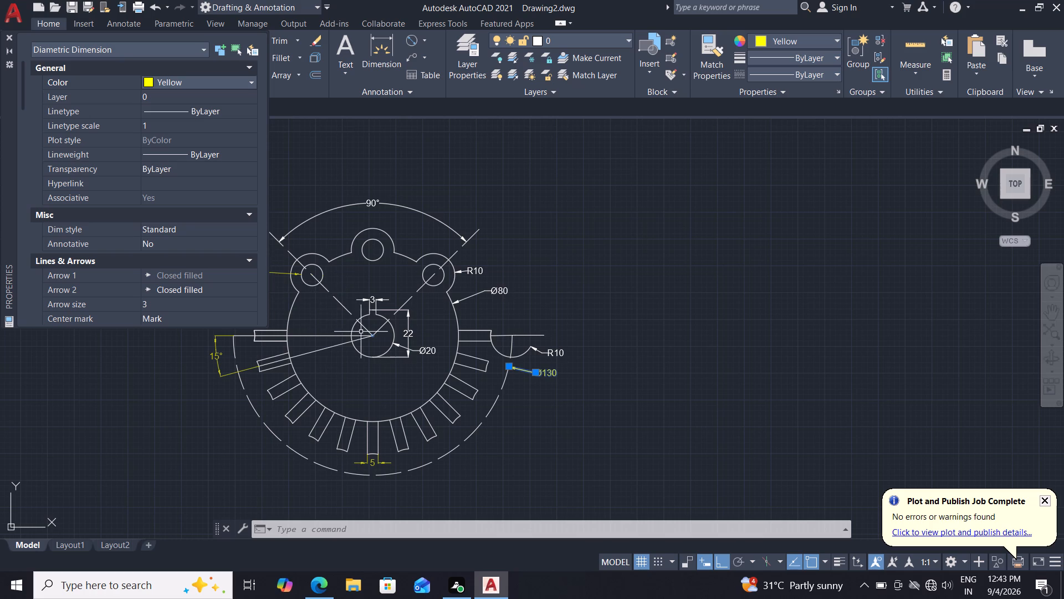
key(Escape)
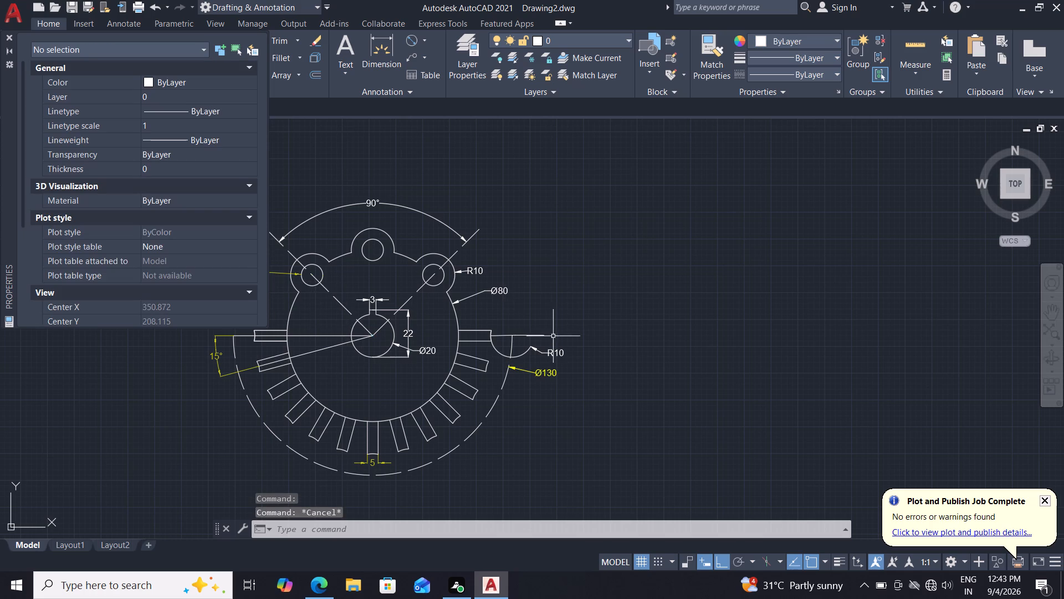
click(548, 373)
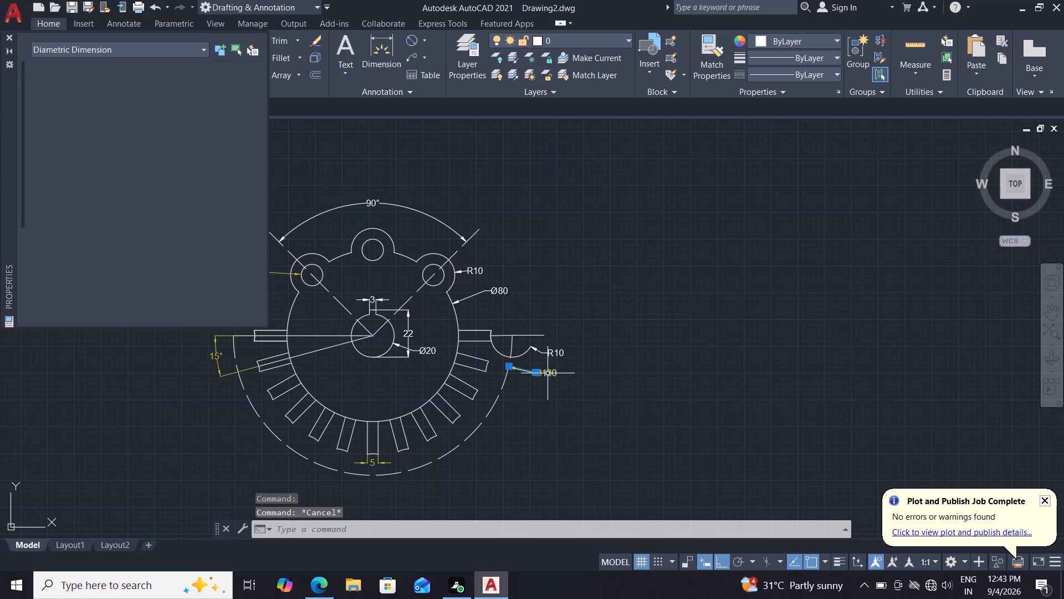
click(183, 163)
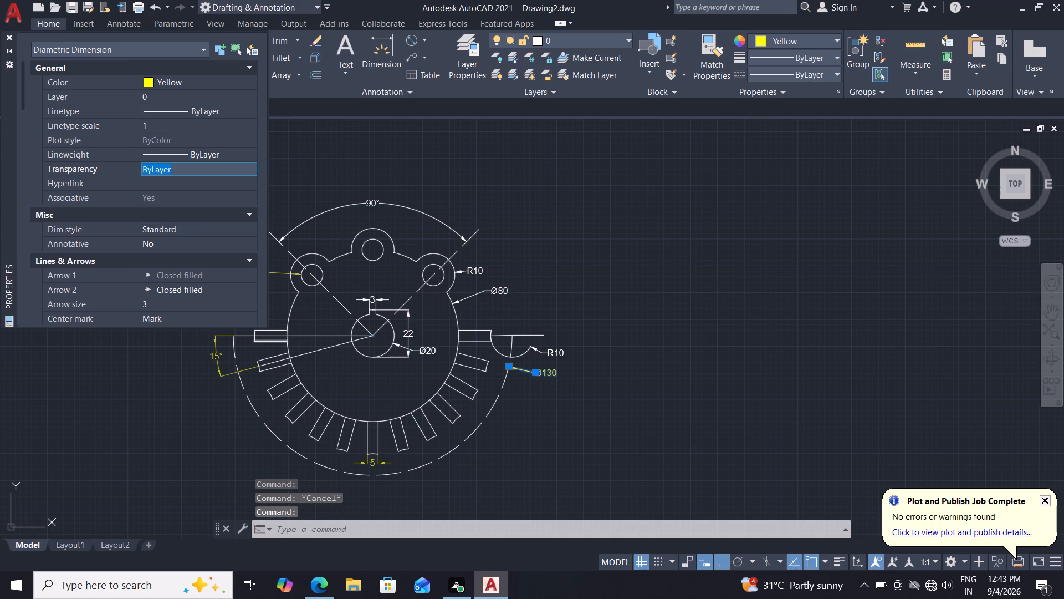
text(30)
key(Return)
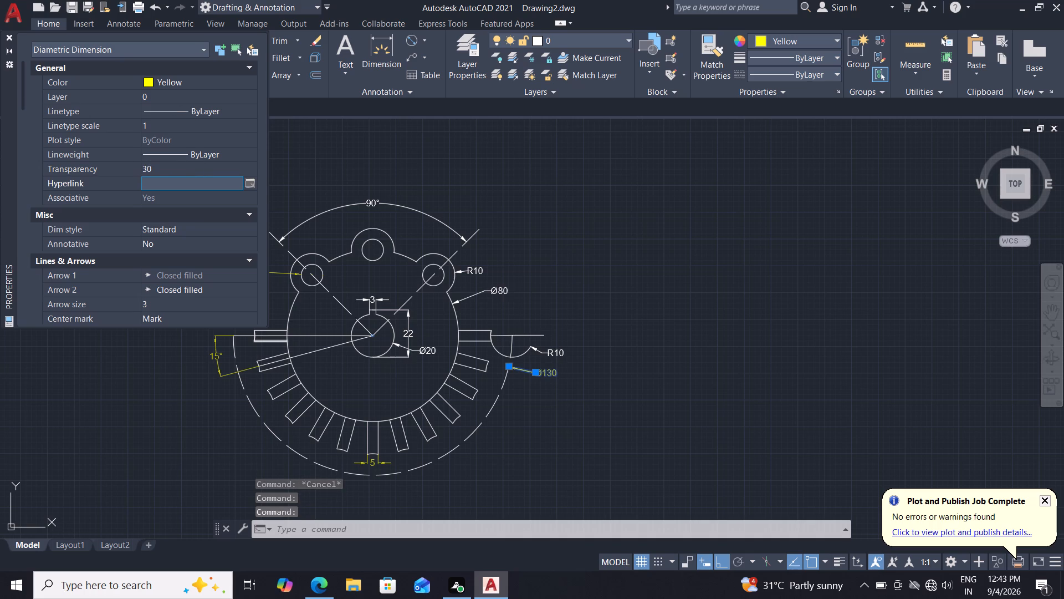
click(9, 36)
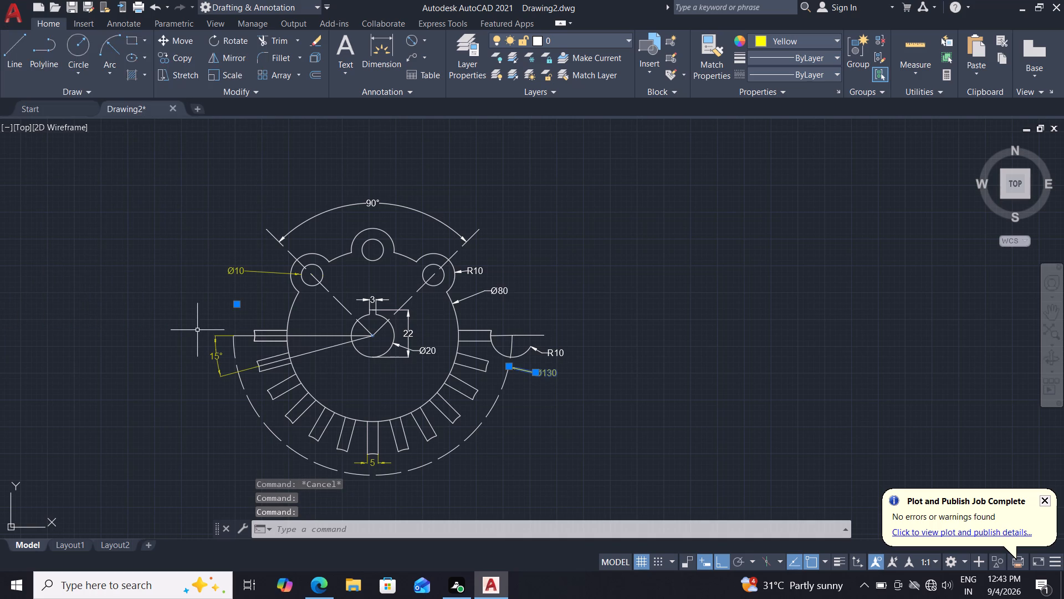
key(Escape)
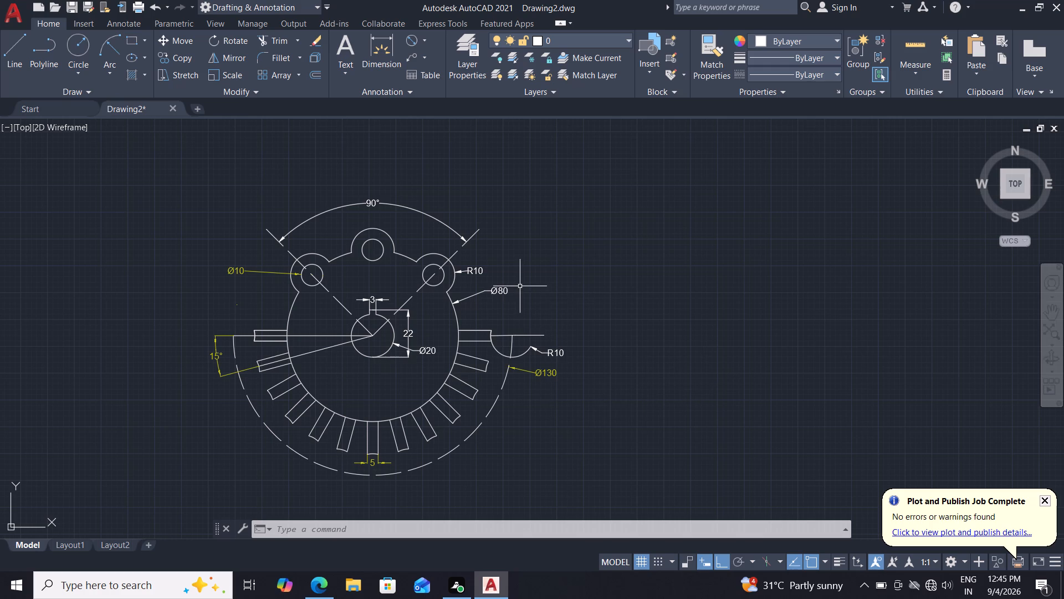
Set the Ø20 diameter dimension of the central bore to yellow with a transparency of 30.
middle_drag(524, 247, 538, 245)
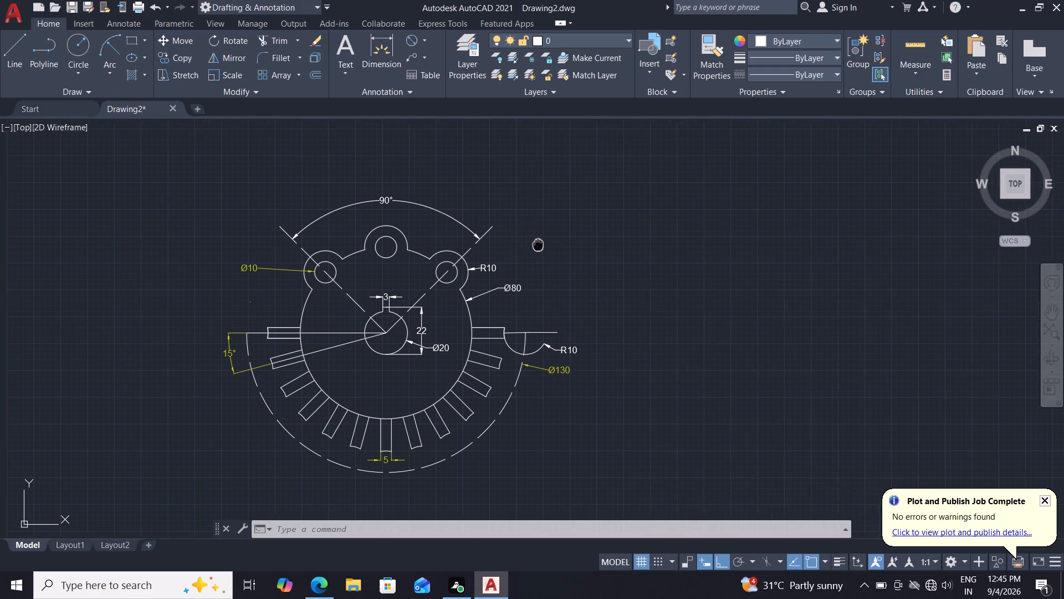
middle_drag(538, 245, 549, 246)
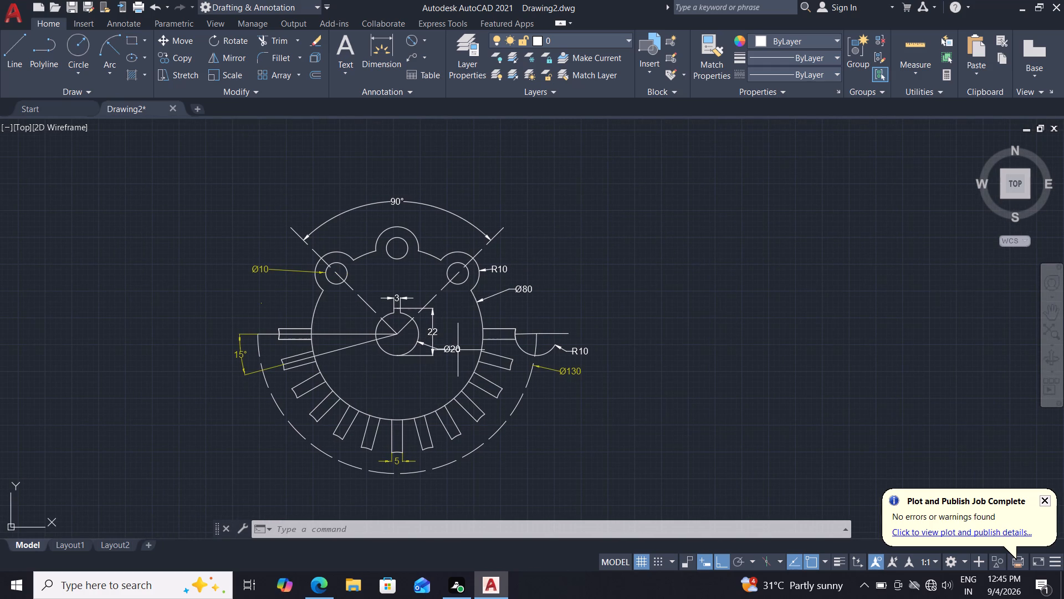
click(458, 350)
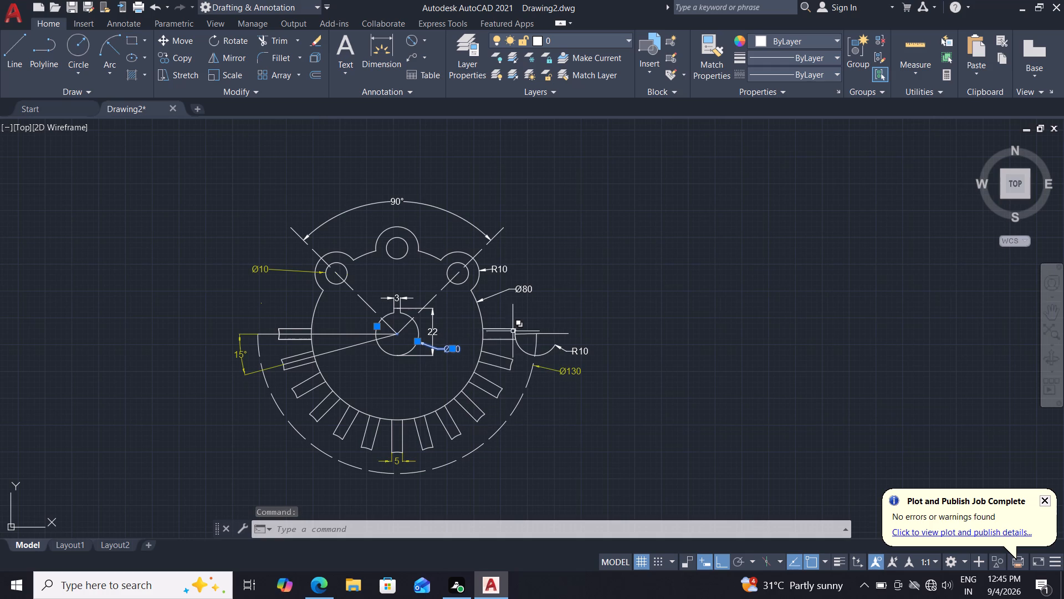
key(p)
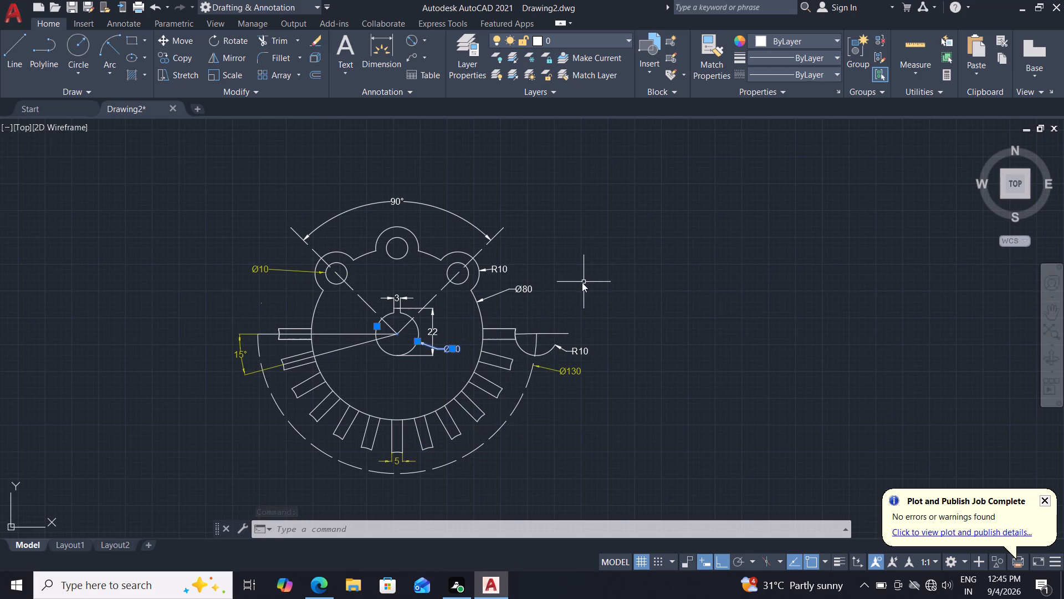
key(r)
key(Return)
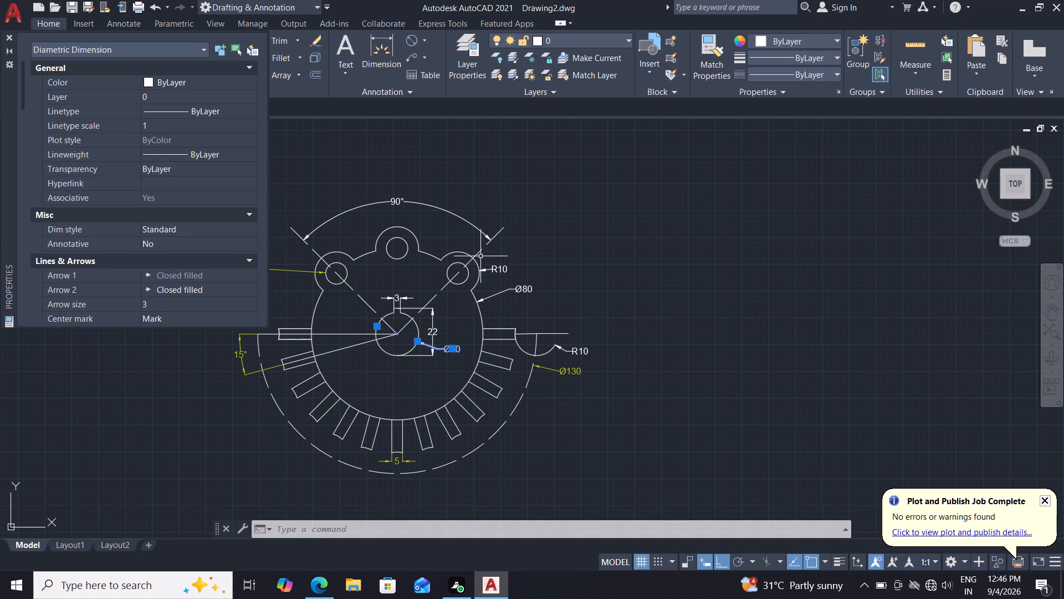
click(197, 81)
click(196, 82)
click(180, 130)
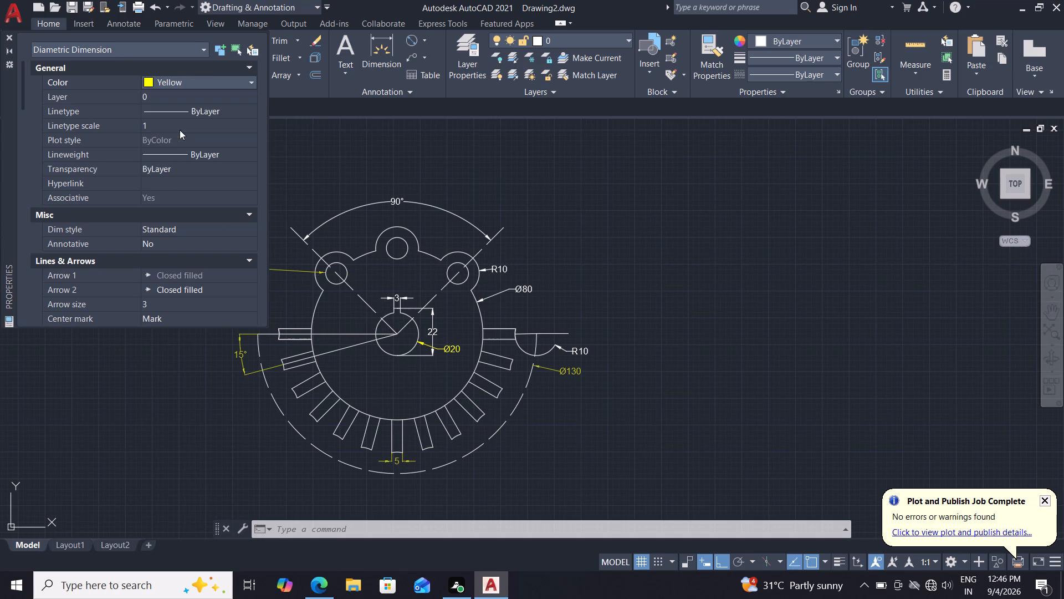
click(179, 171)
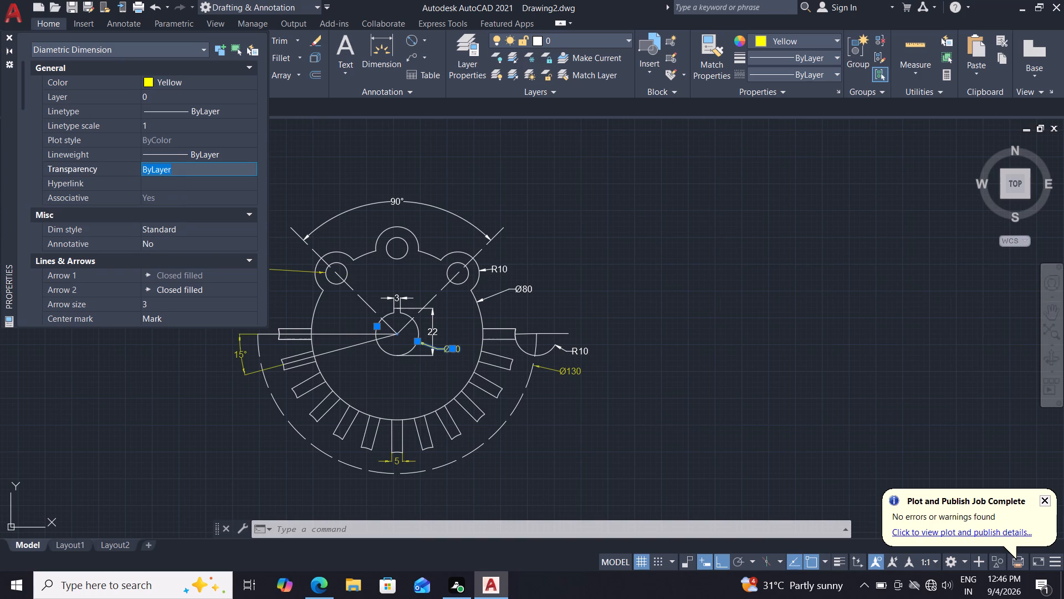
text(30)
key(Return)
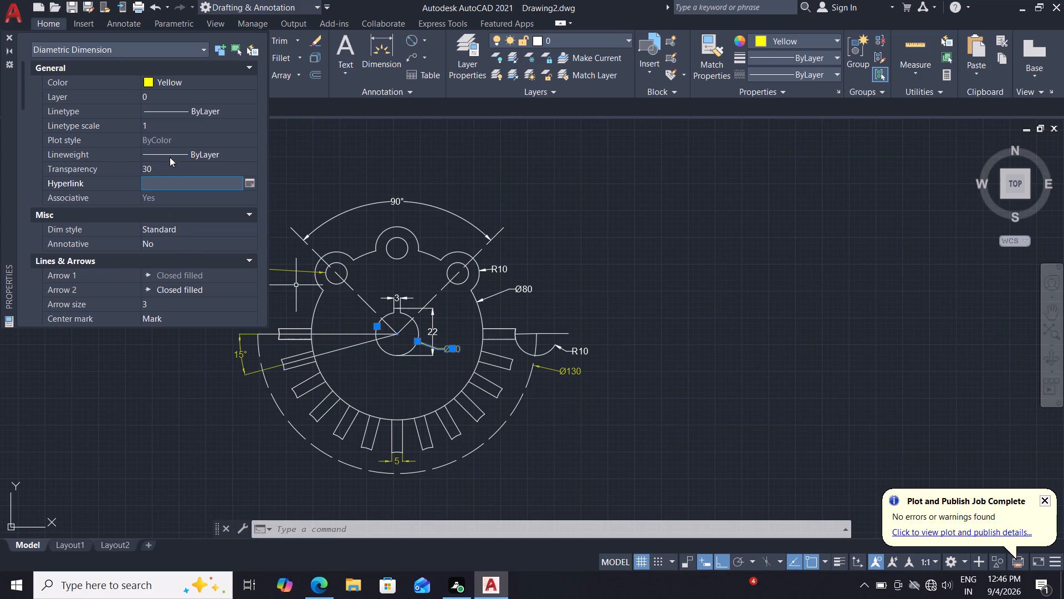
key(Escape)
key(Escape)
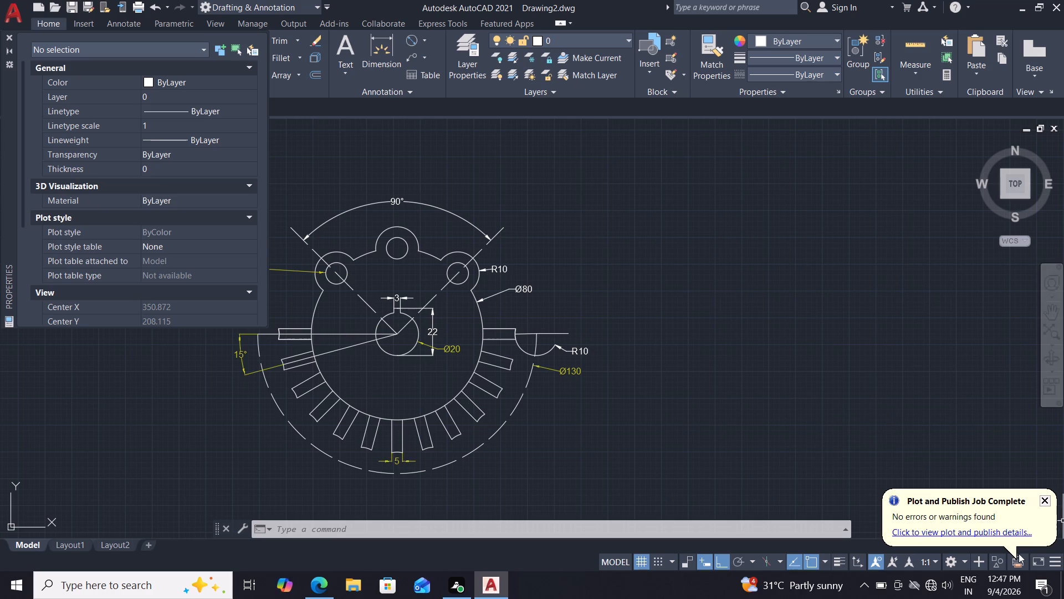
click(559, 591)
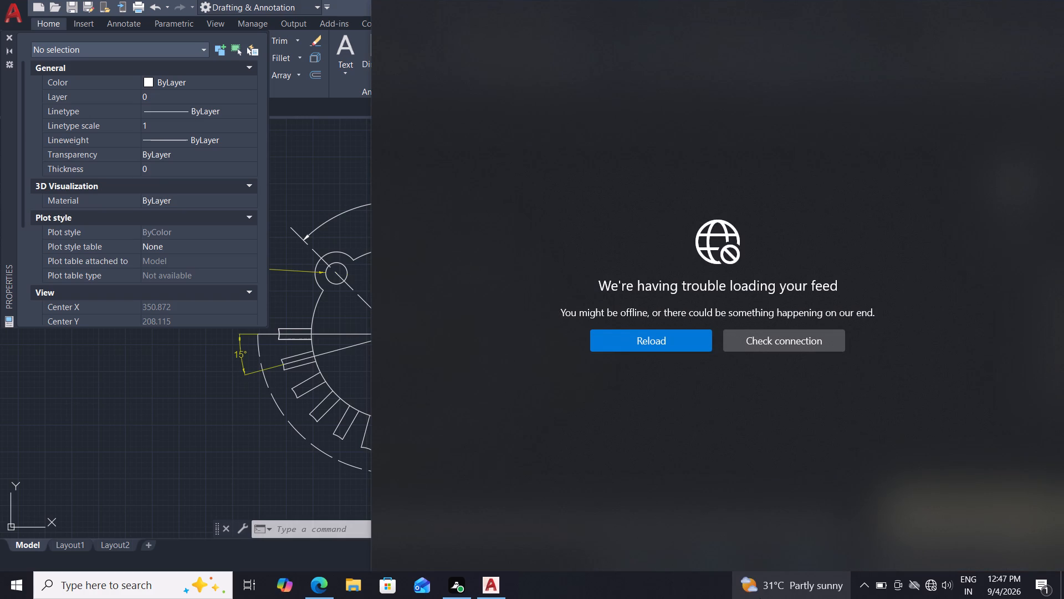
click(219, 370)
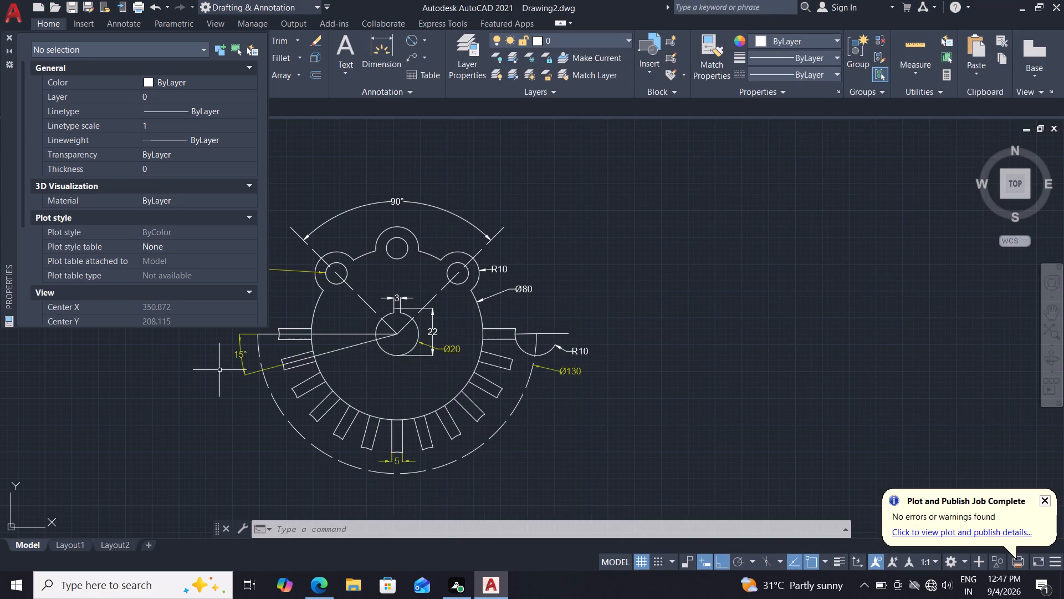
Set the Ø80 diameter dimension of the main body circle to yellow with a transparency of 30.
click(520, 291)
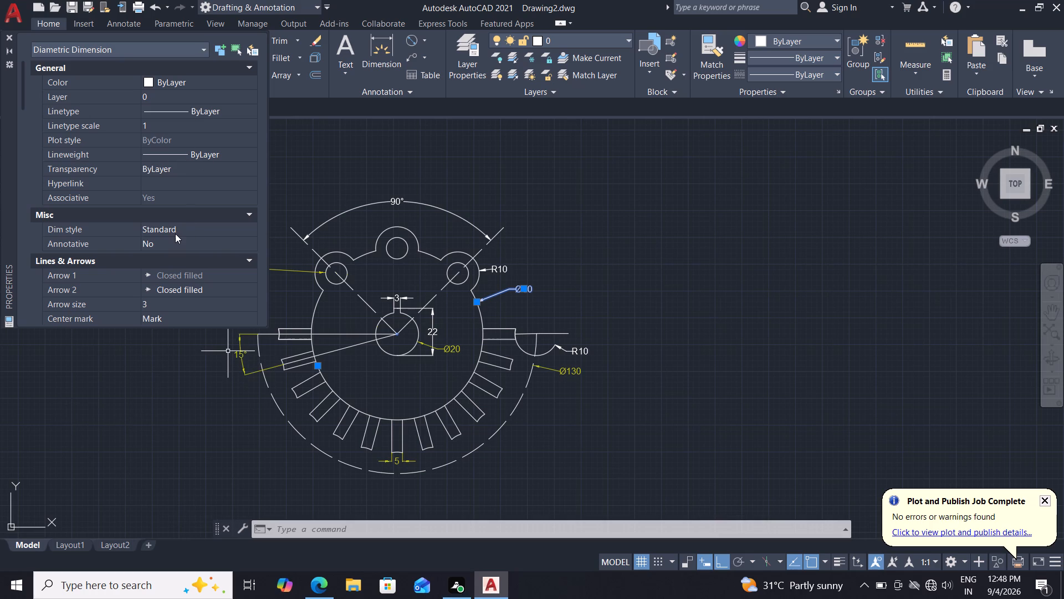
click(192, 92)
click(193, 84)
click(193, 84)
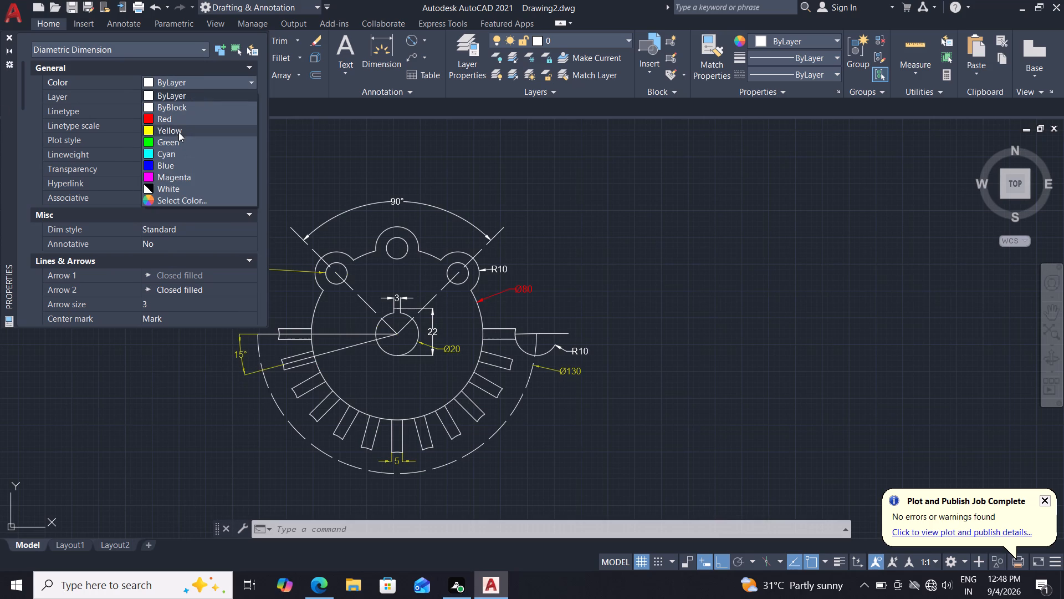
click(178, 132)
click(176, 165)
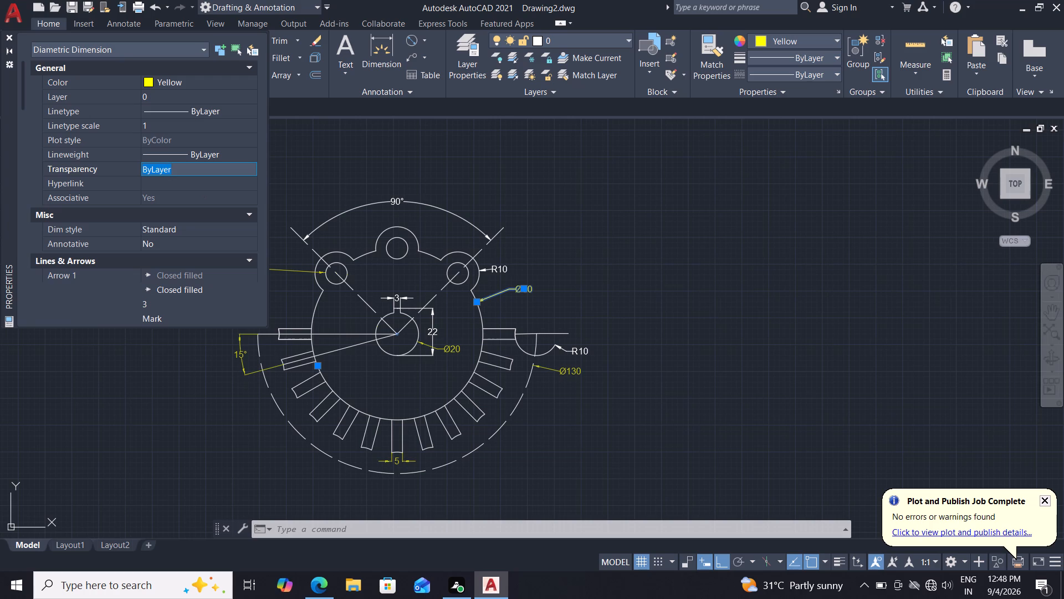
text(30)
key(Return)
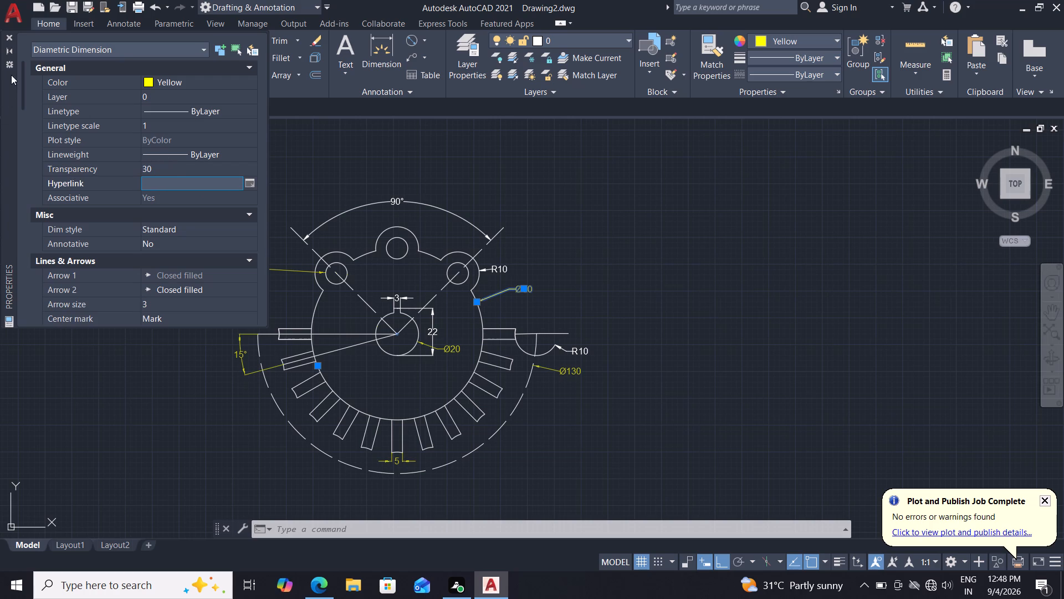
click(9, 38)
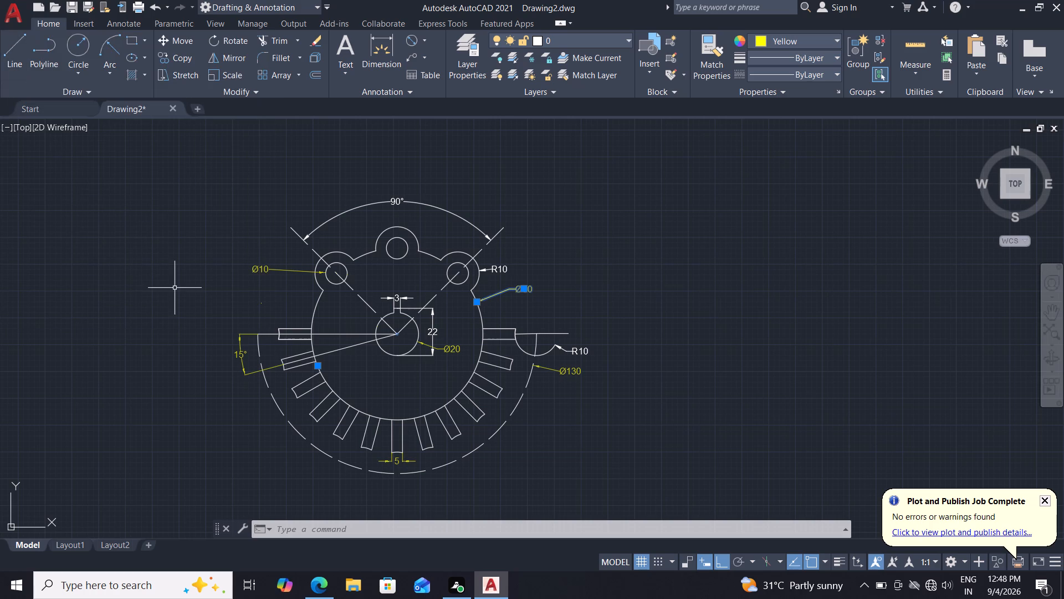
key(Escape)
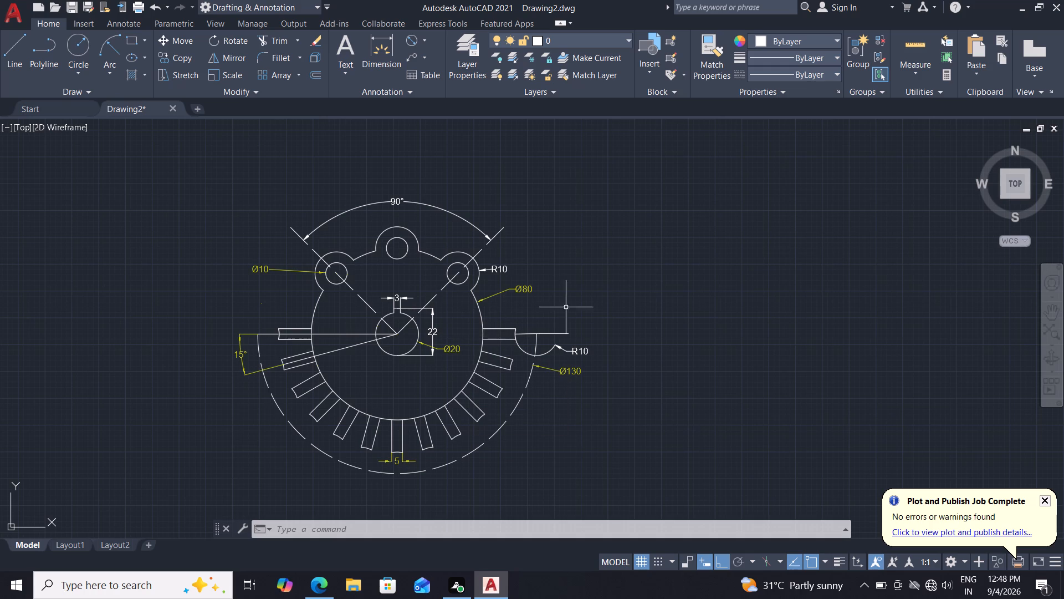
Set the R10 radius dimension of the small arc beside the Ø130 dimension to yellow with a transparency of 30.
click(577, 352)
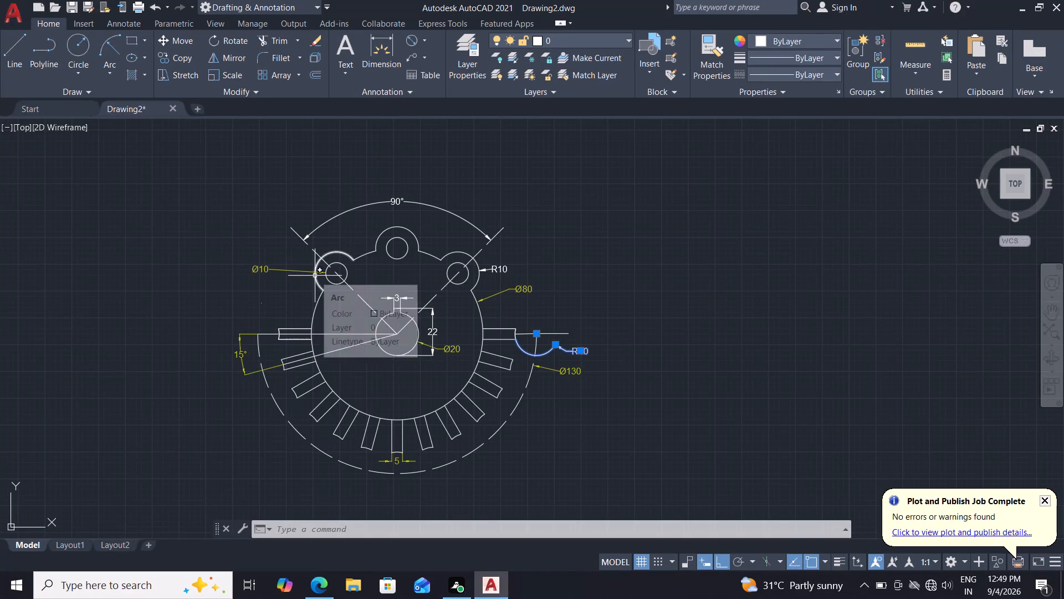
text(pr)
key(Return)
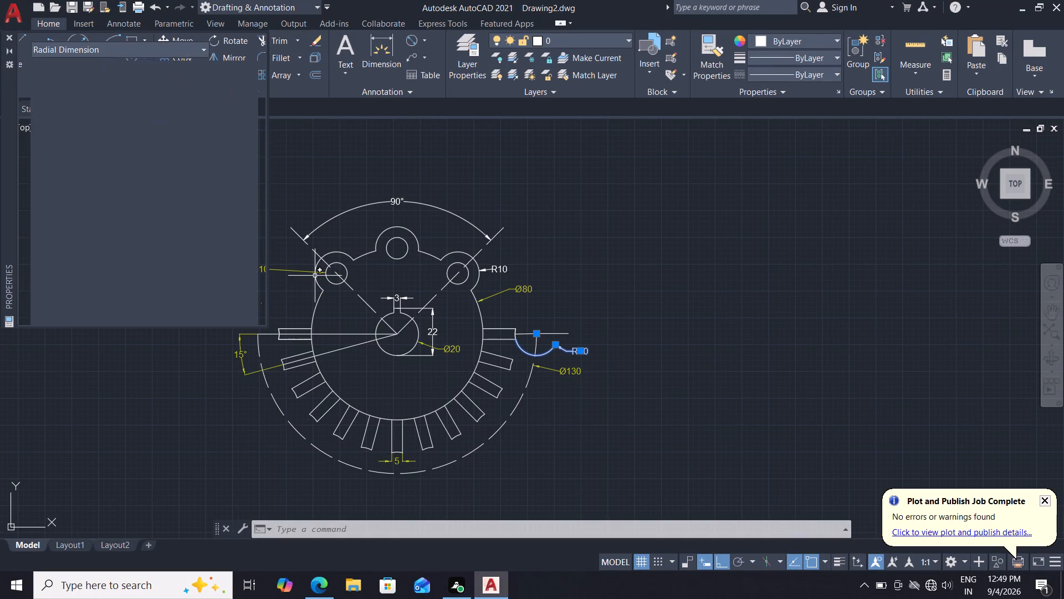
double_click(193, 80)
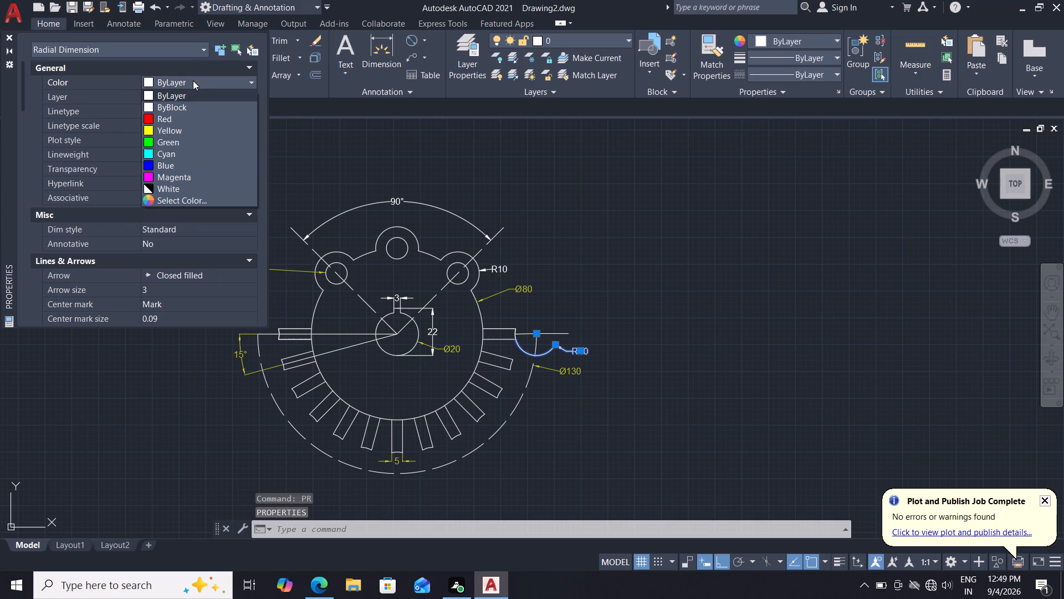
click(177, 134)
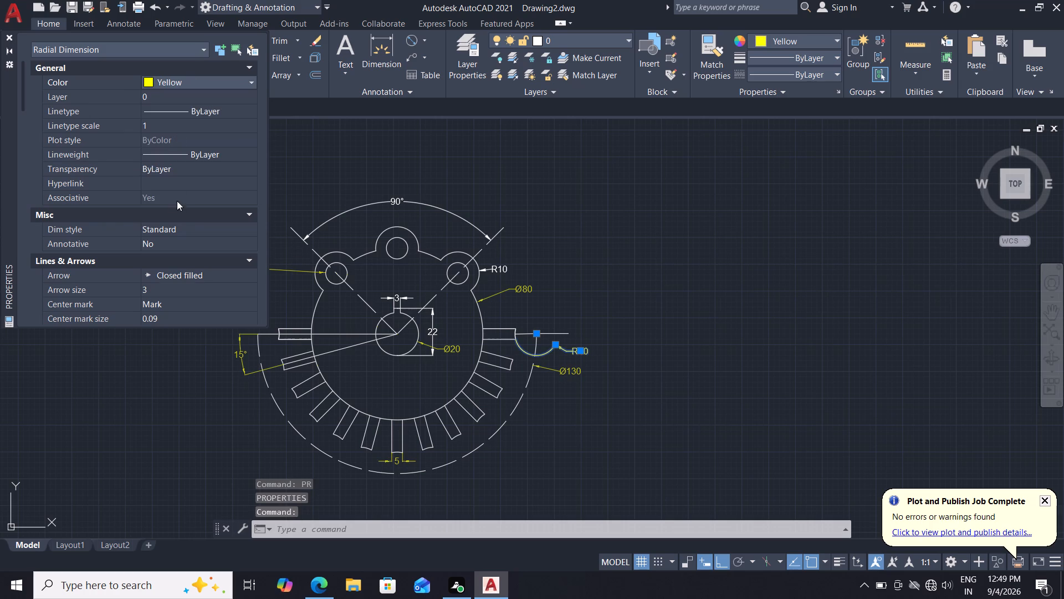
click(201, 167)
text(30)
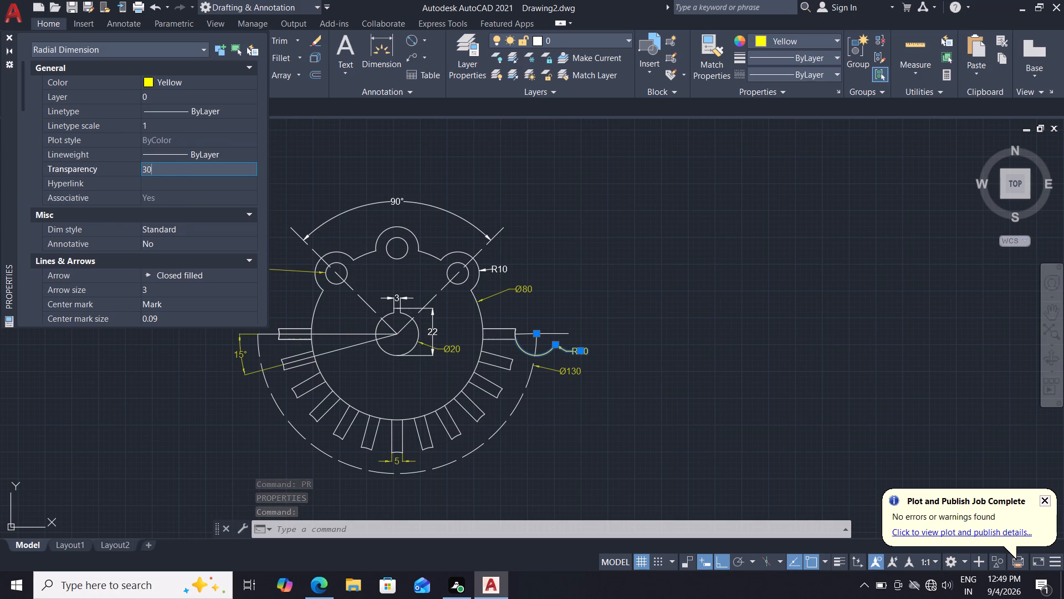
key(Return)
key(Escape)
key(Escape)
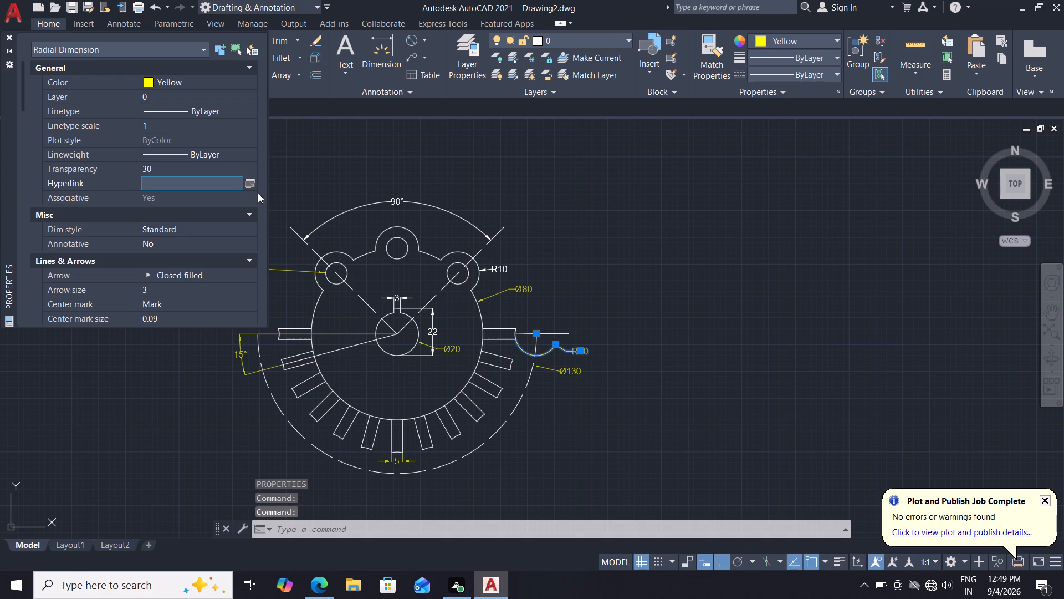
click(7, 35)
Set the R10 radius dimension of the lug beside the Ø80 dimension to yellow with a transparency of 30.
key(Escape)
key(Escape)
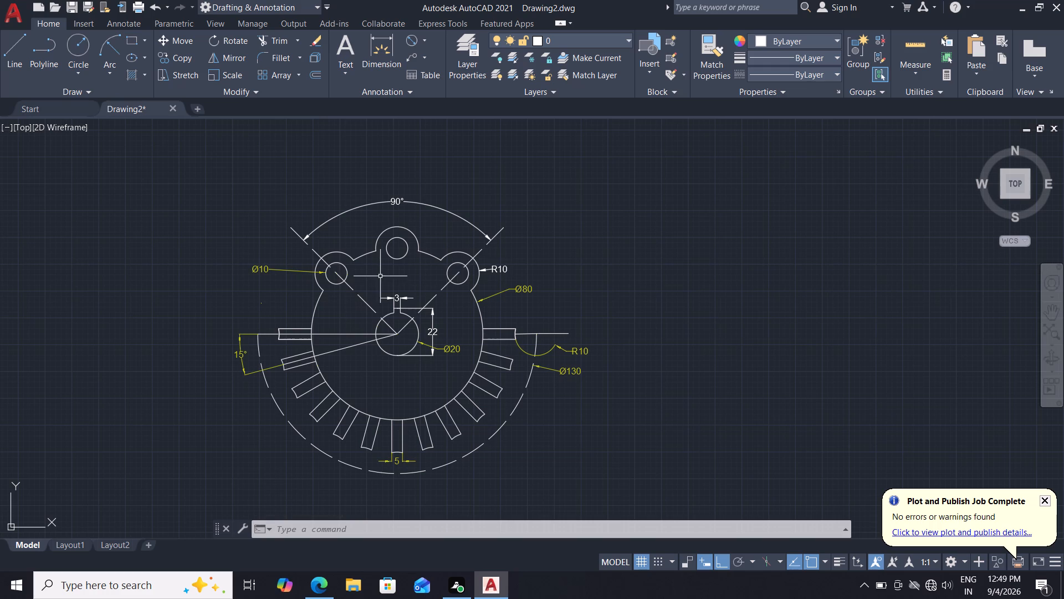
click(499, 266)
text(pr)
key(Return)
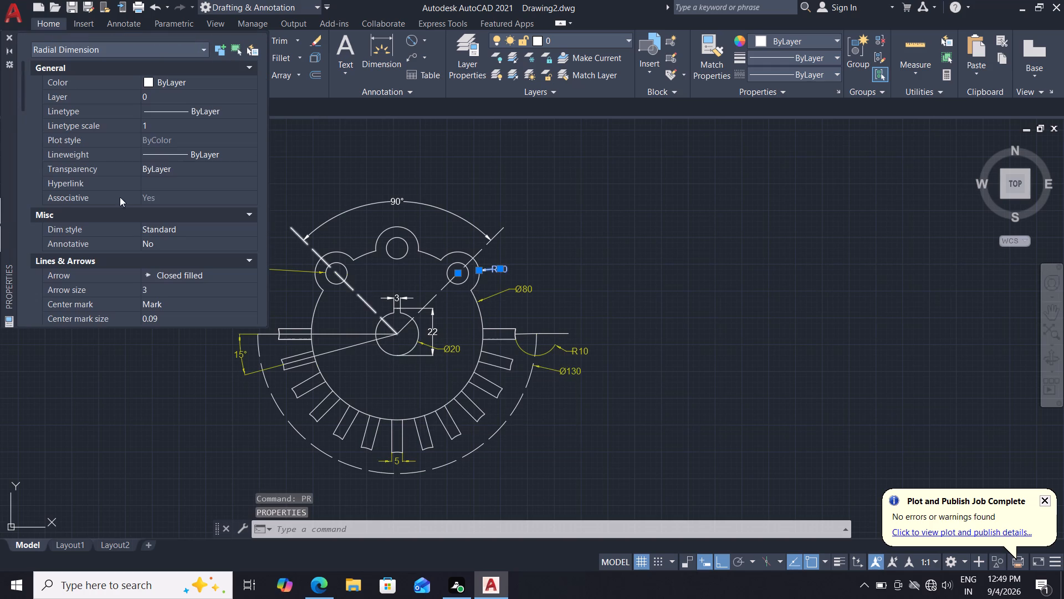
double_click(162, 82)
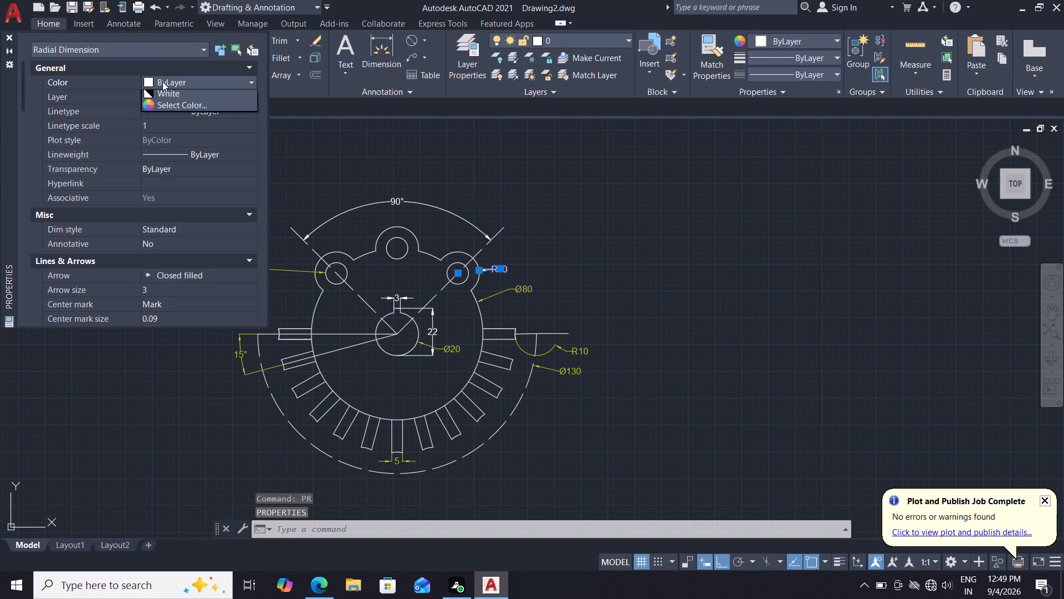
click(166, 132)
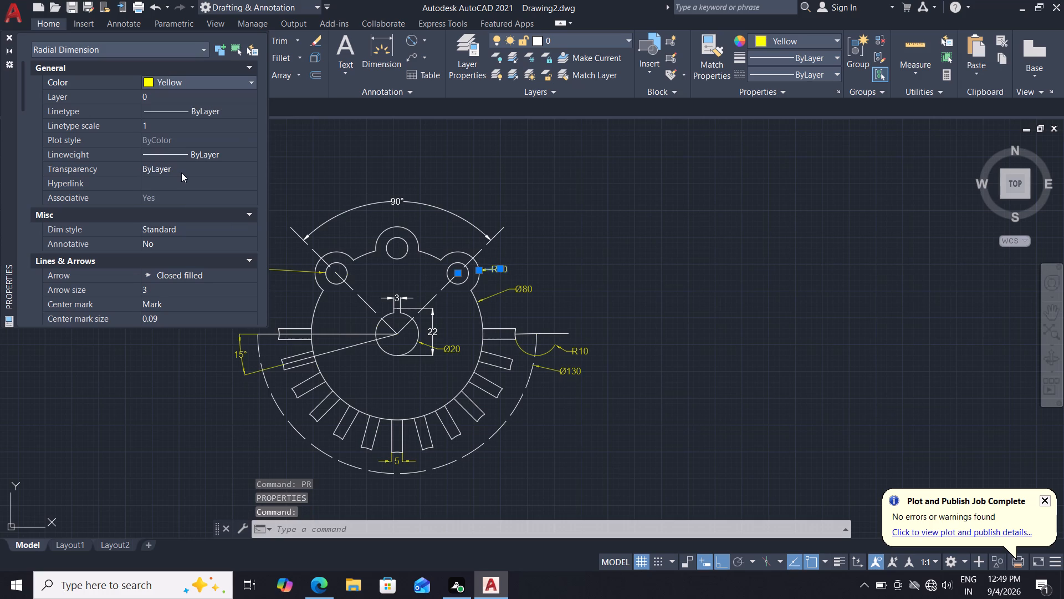
click(181, 172)
text(30)
key(Return)
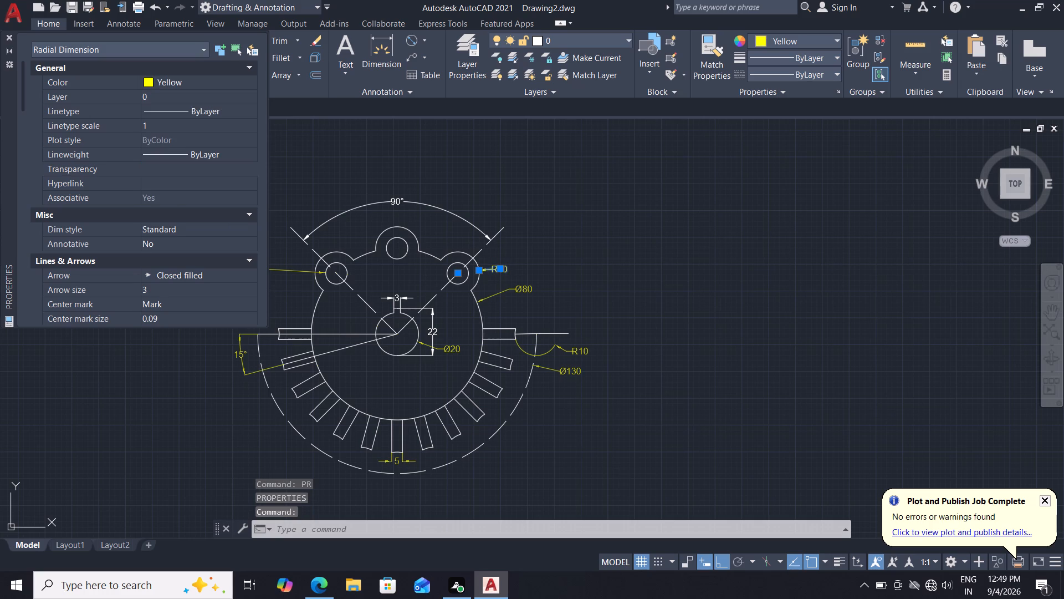
click(12, 36)
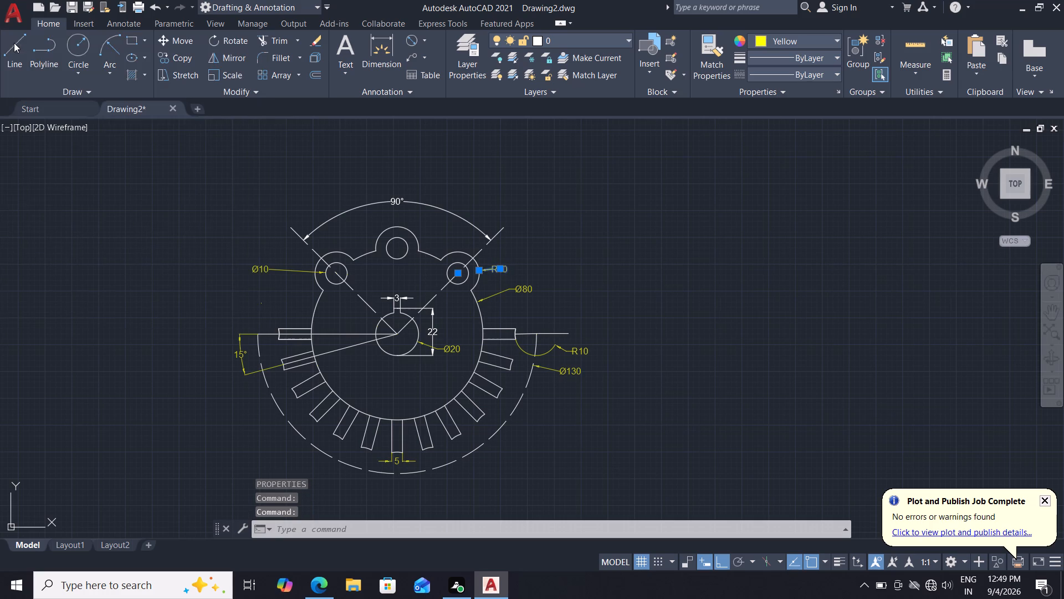
key(Escape)
key(Escape)
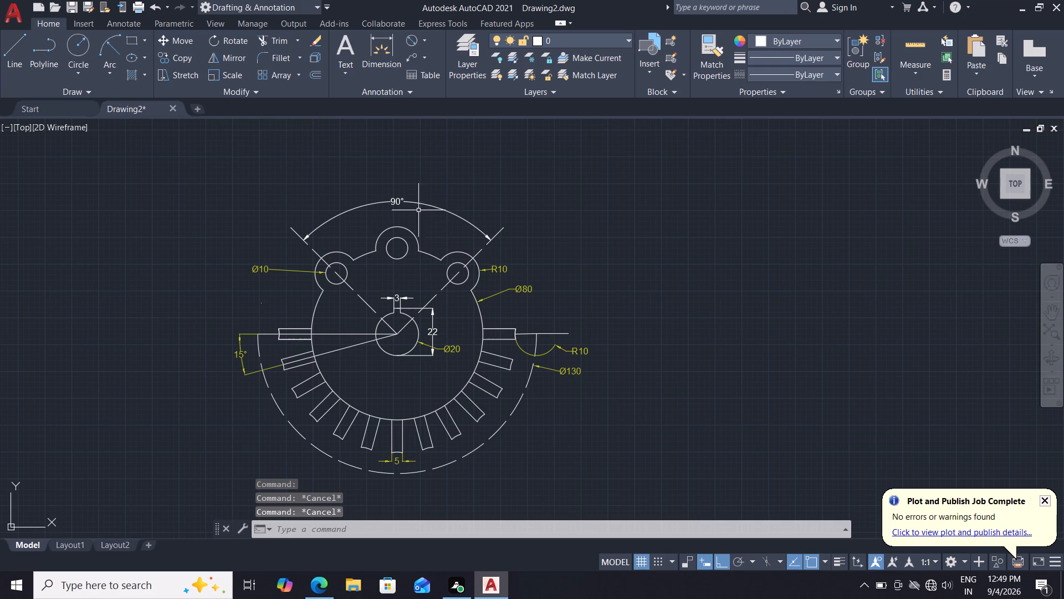
Set the 90° angular dimension above the lugs to yellow with a transparency of 30.
click(395, 203)
text(pr)
key(Return)
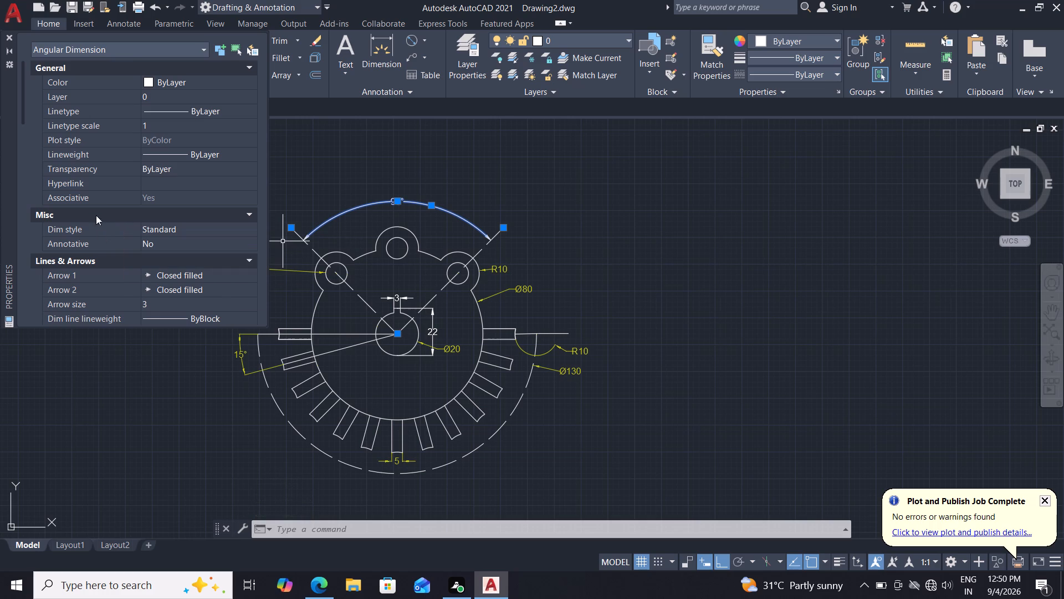
double_click(204, 83)
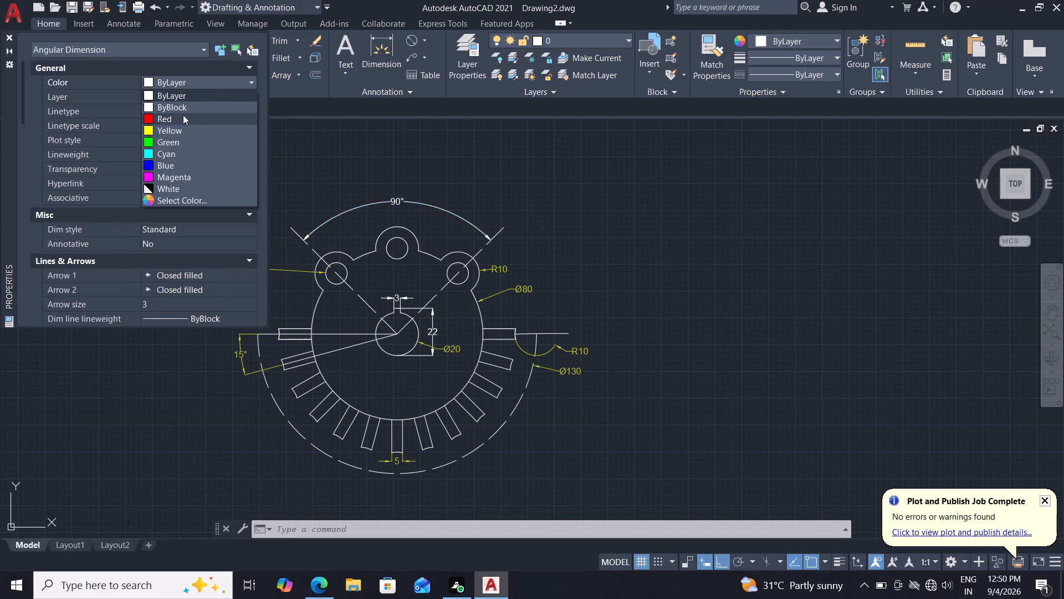
click(178, 130)
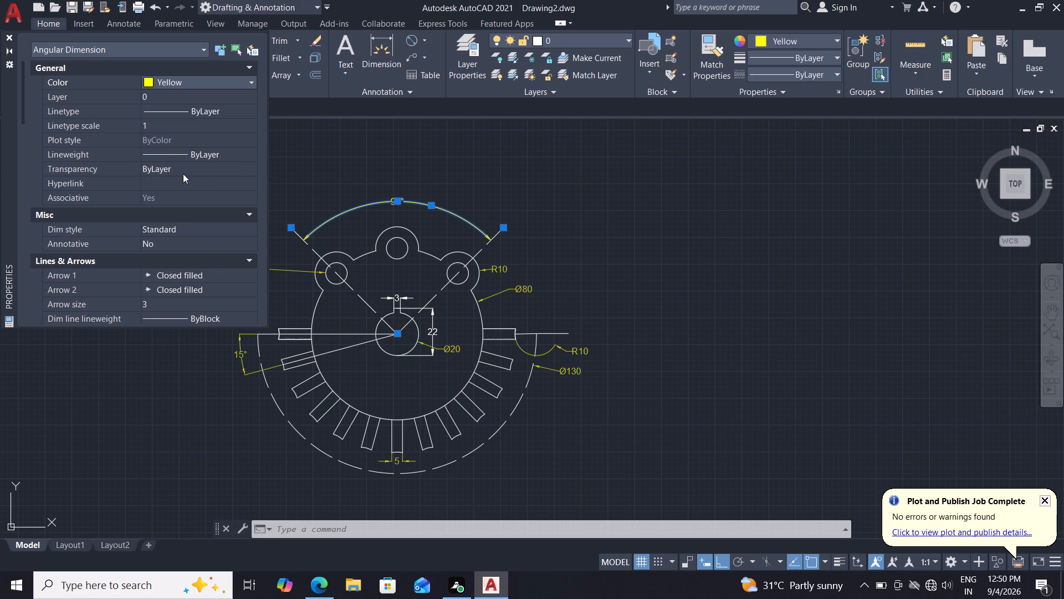
click(196, 167)
text(30)
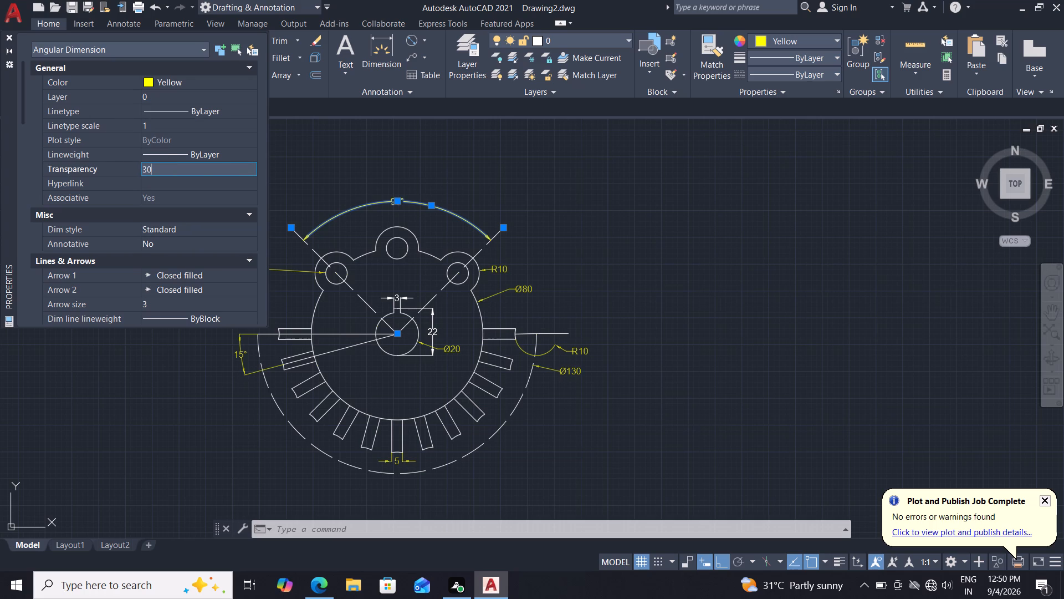
key(Return)
key(Escape)
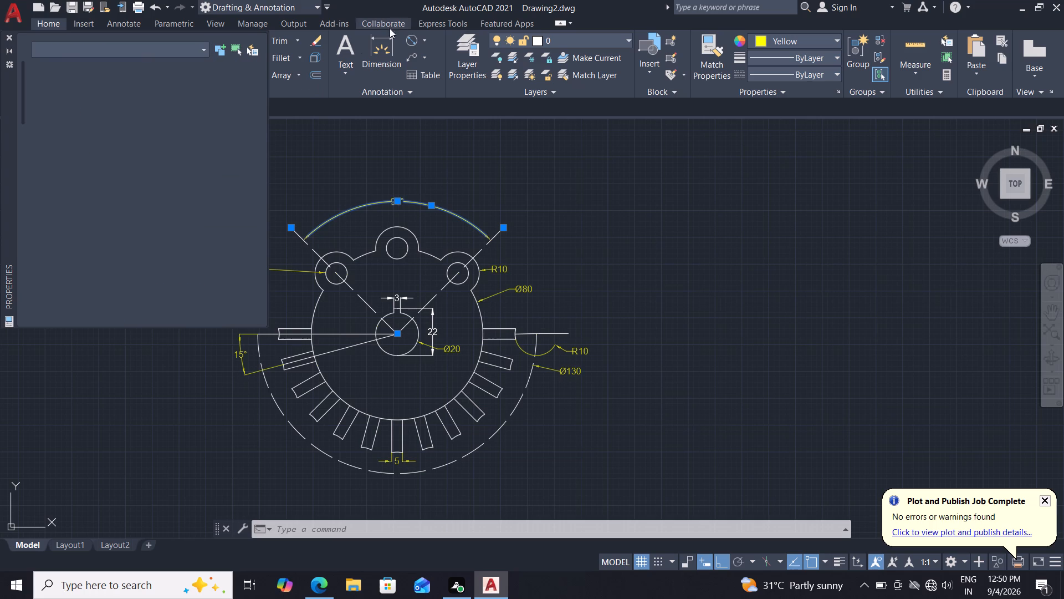
key(Escape)
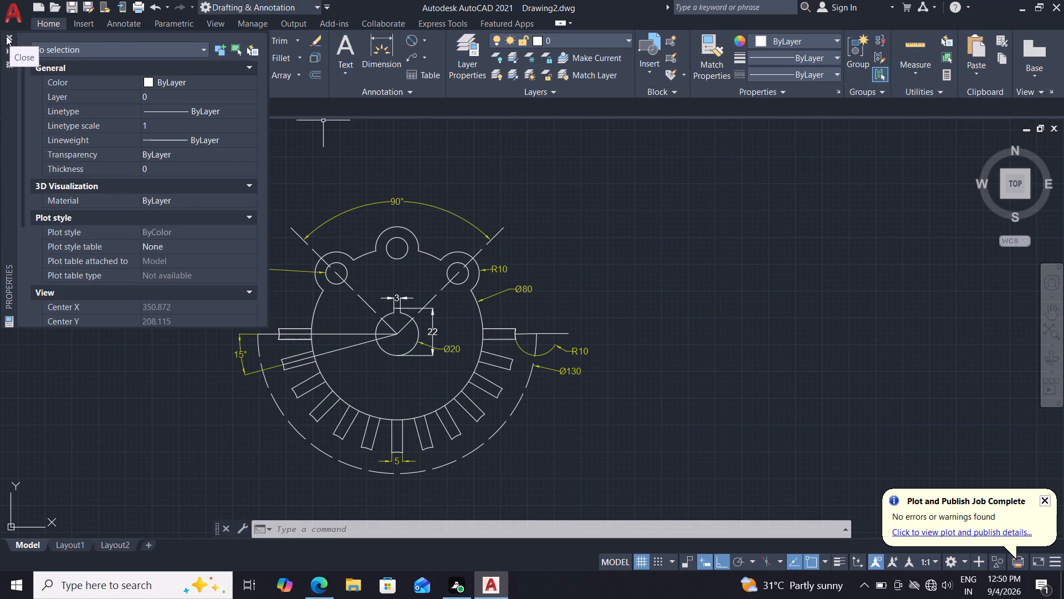
click(6, 36)
key(Escape)
key(Escape)
key(Escape)
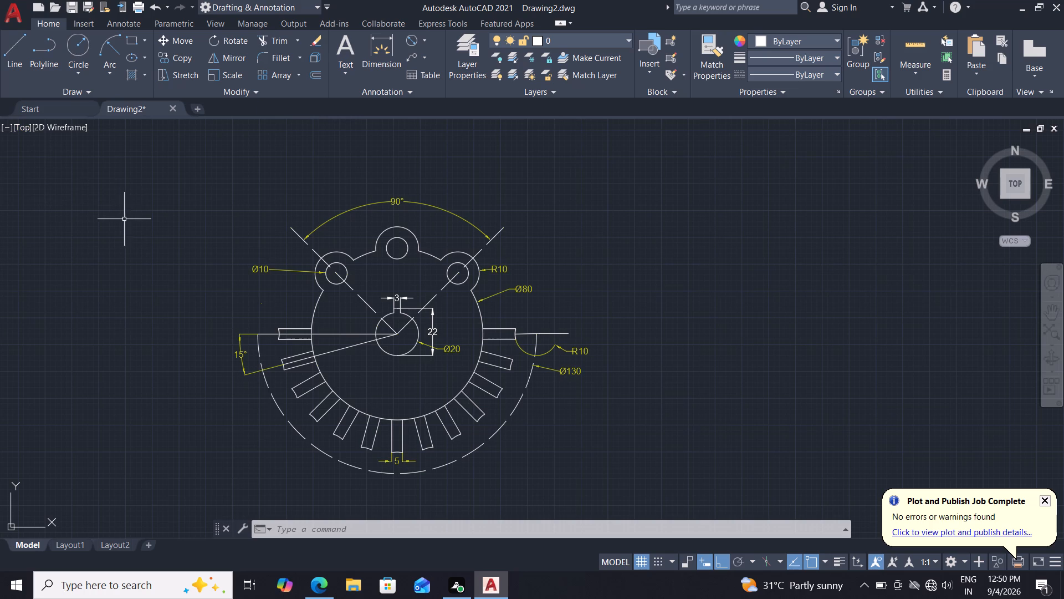
key(Escape)
key(Escape)
Set the 3 mm keyway width dimension above the central bore to yellow with a transparency of 30.
middle_drag(144, 279, 142, 278)
middle_drag(142, 278, 122, 262)
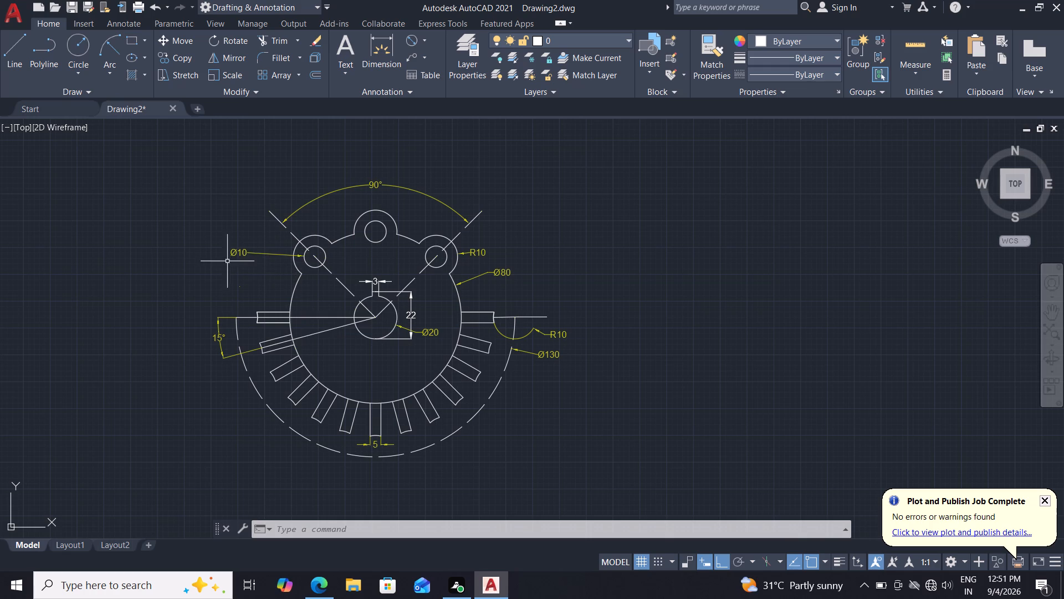
click(376, 281)
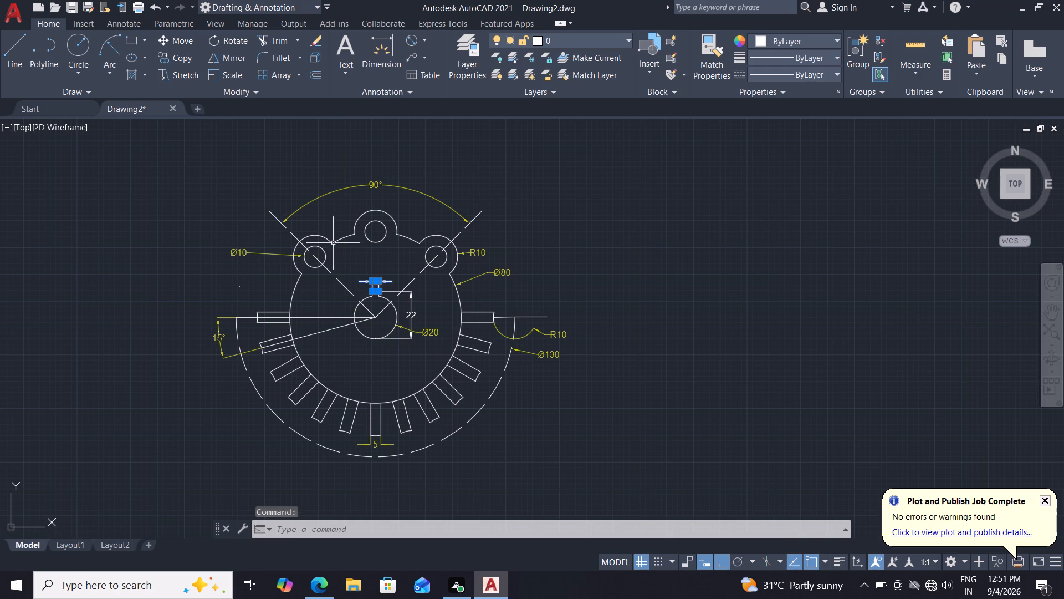
text(pr)
key(Return)
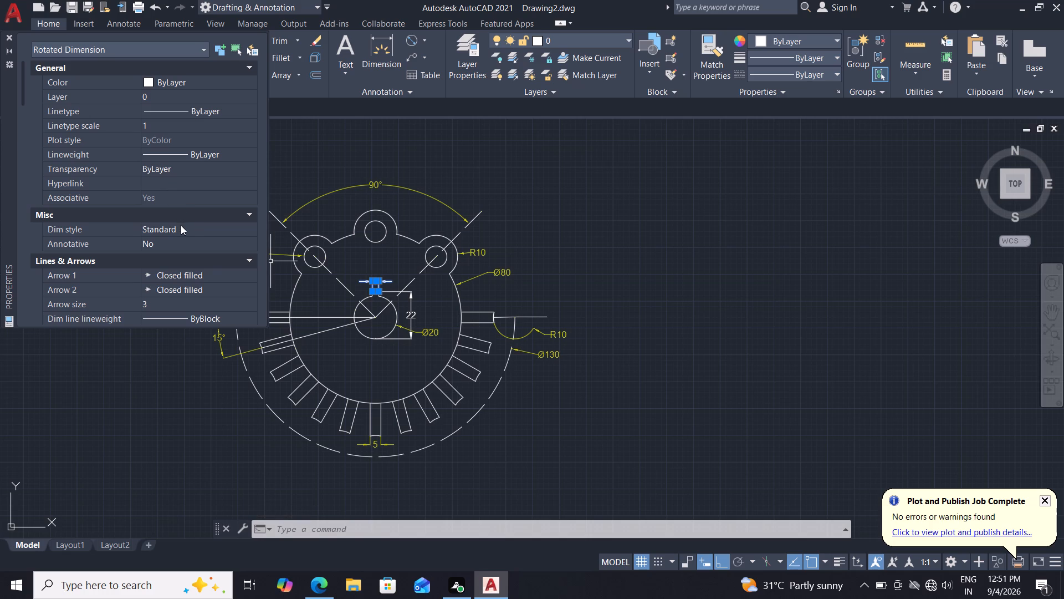
double_click(198, 83)
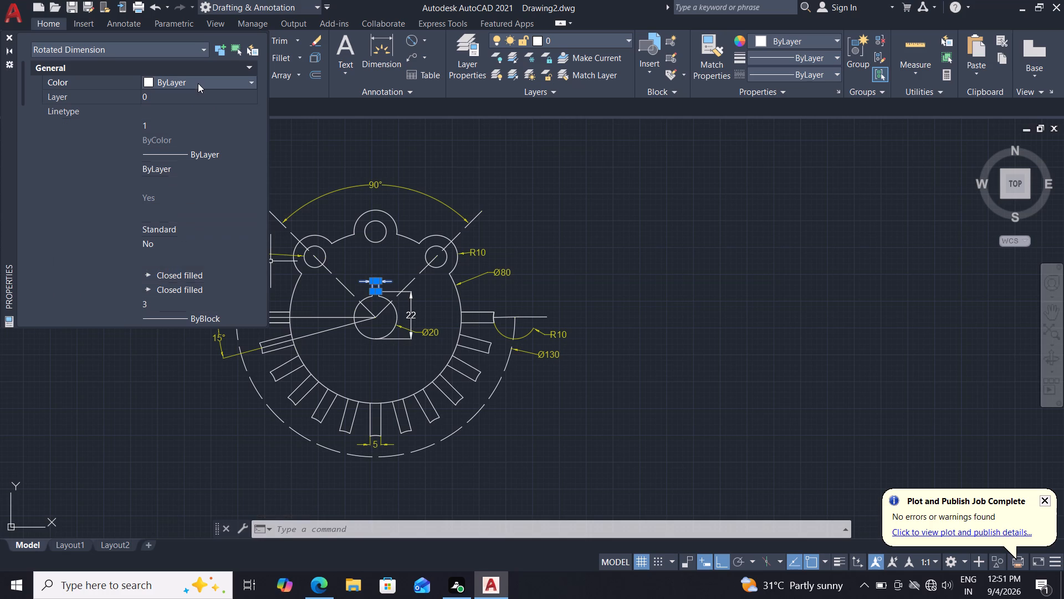
click(175, 129)
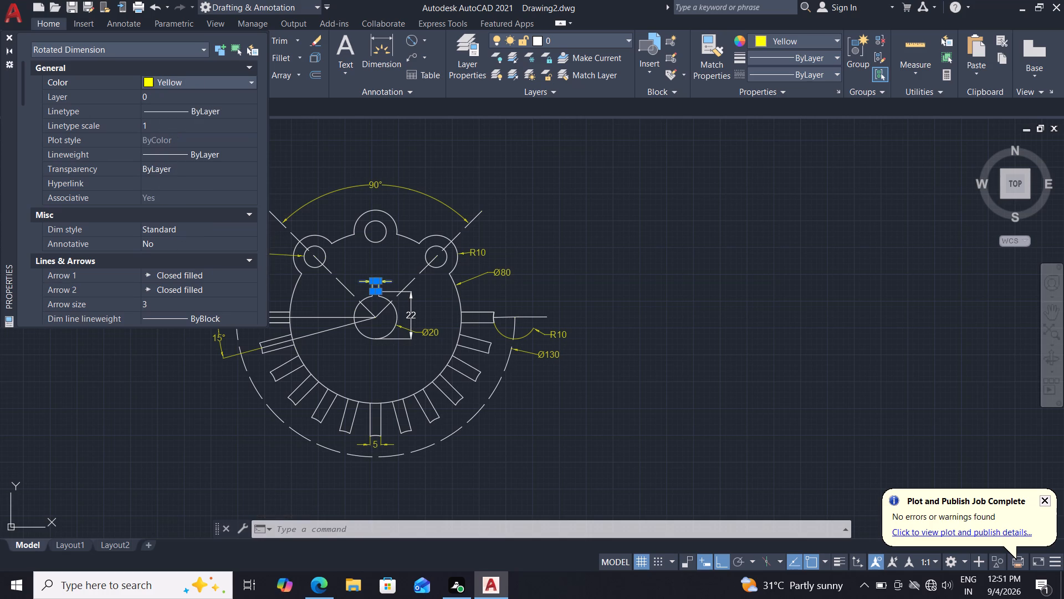
click(182, 167)
text(30)
key(Return)
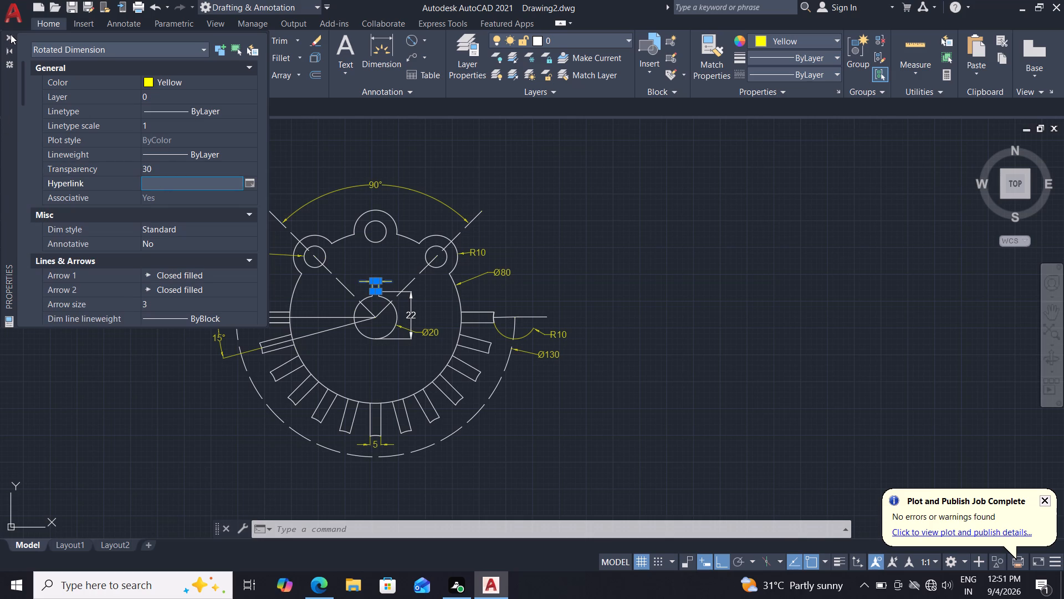
click(11, 34)
key(Escape)
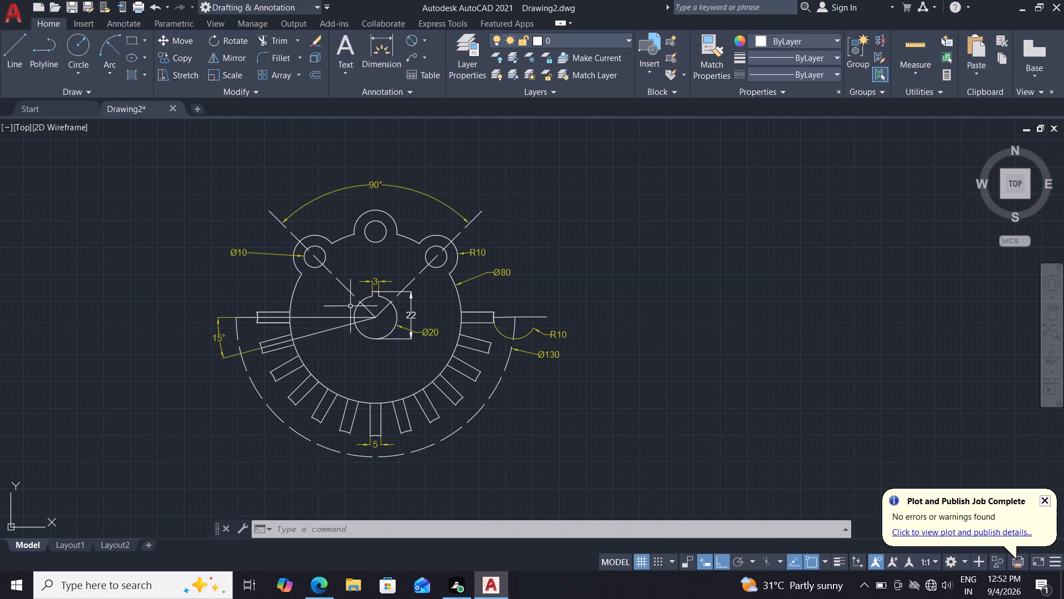
Set the vertical 22 mm dimension across the bore and keyway to yellow with a transparency of 30.
scroll(354, 332, up, 2)
scroll(352, 333, down, 2)
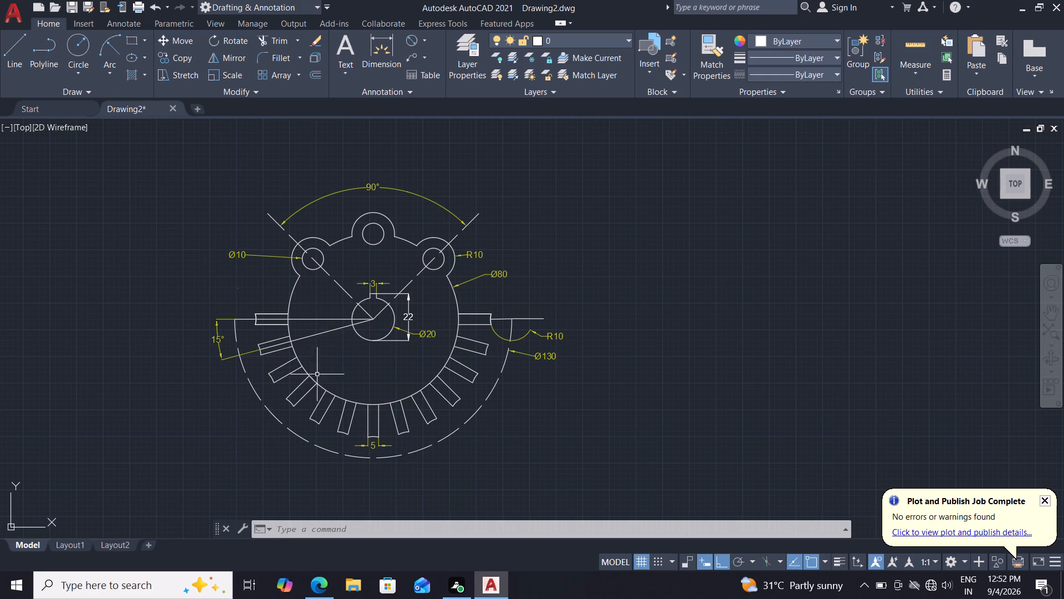
click(408, 307)
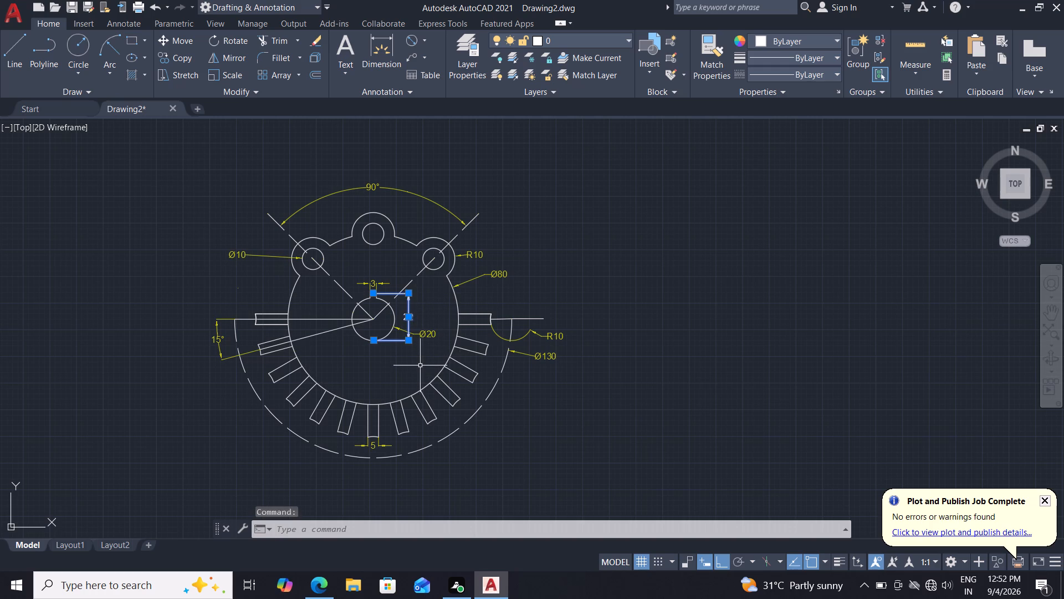
key(p)
key(r)
key(Return)
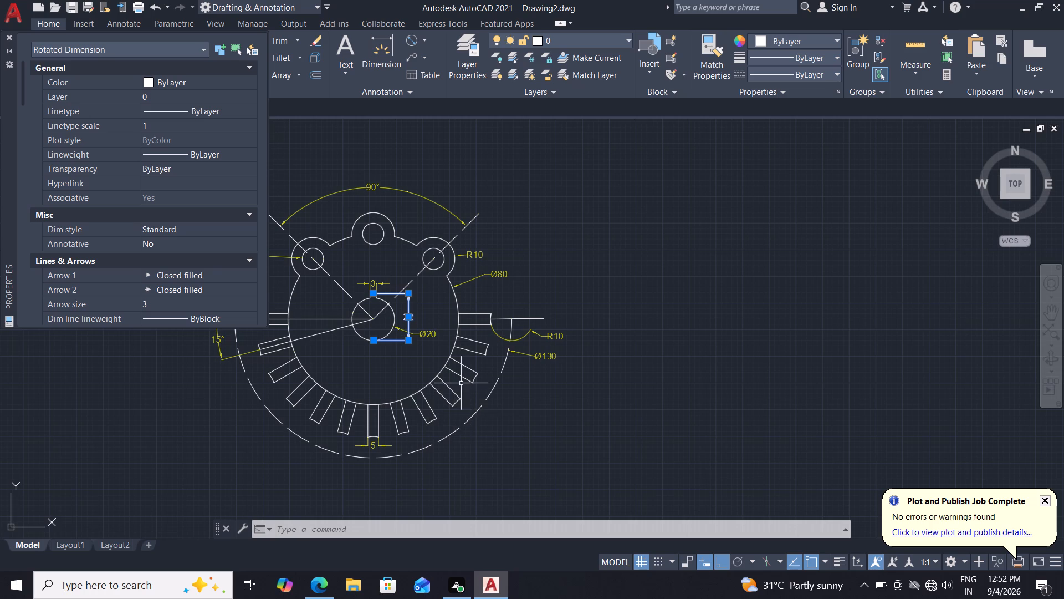
click(231, 83)
click(231, 83)
click(203, 129)
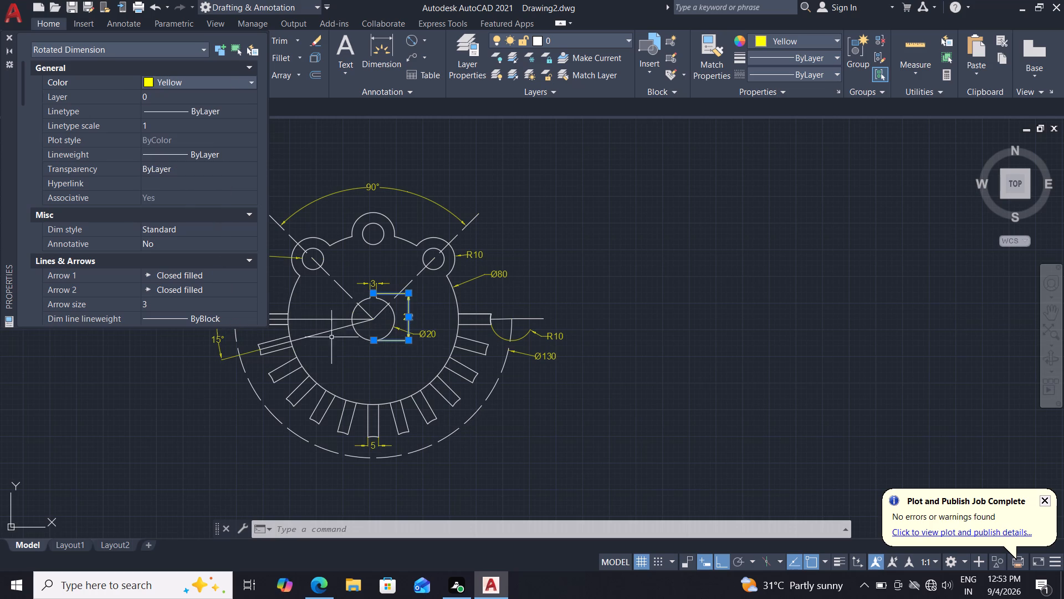
click(197, 169)
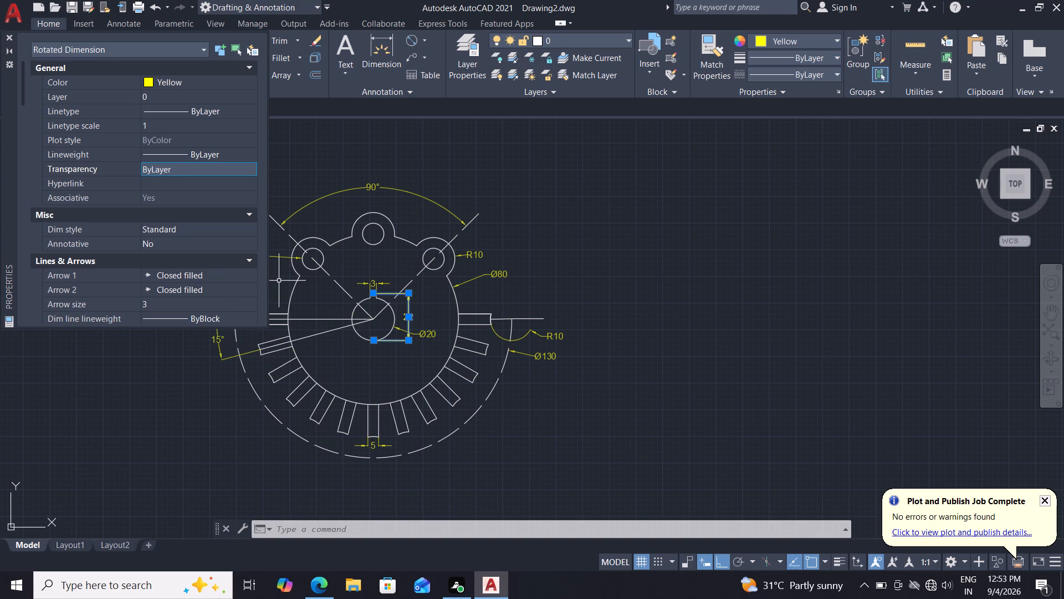
drag(201, 174, 100, 174)
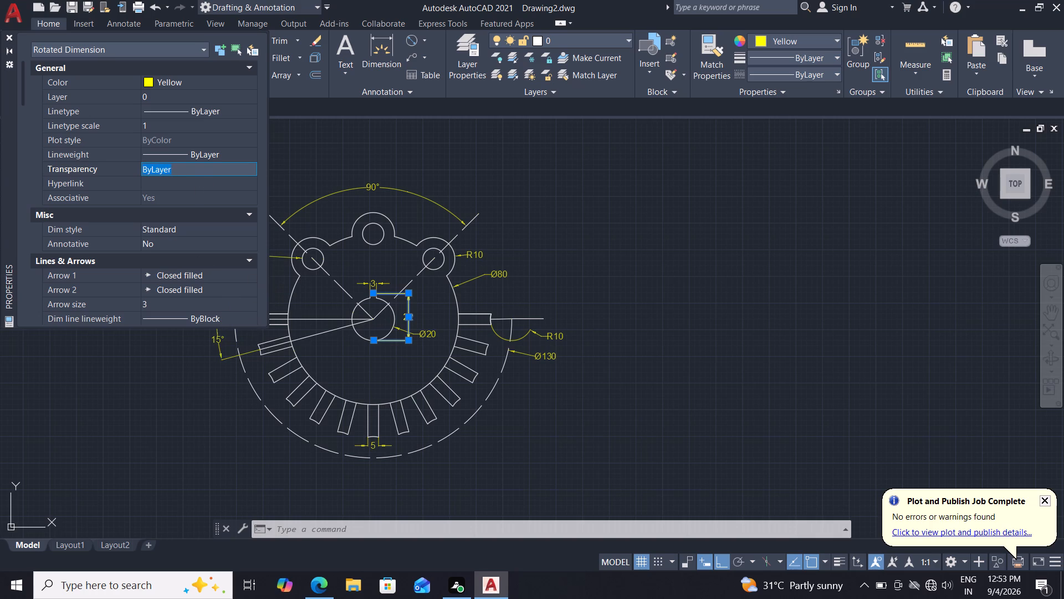
text(30)
key(Return)
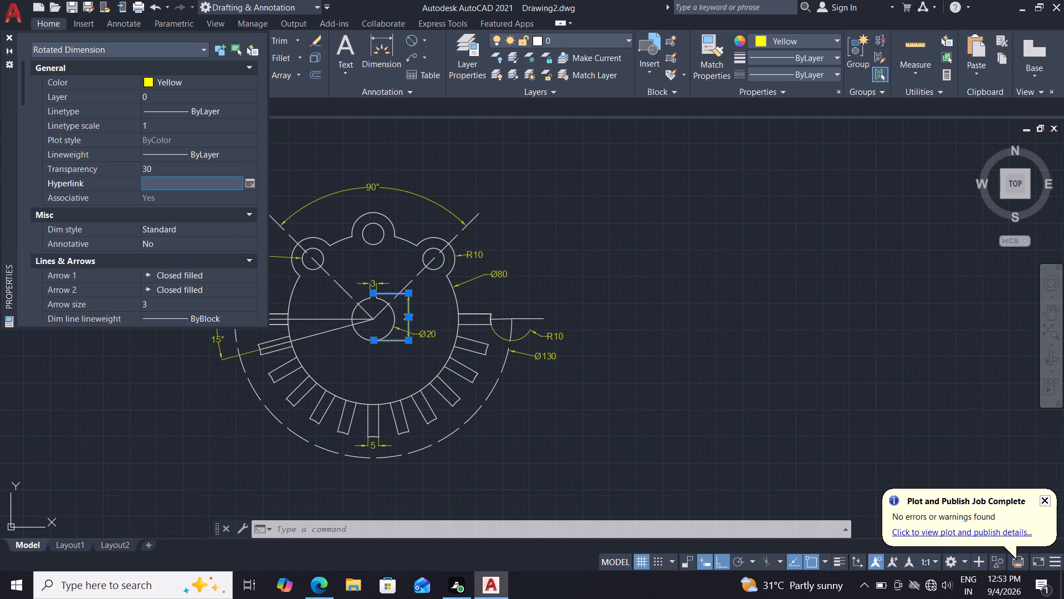
click(8, 36)
key(Escape)
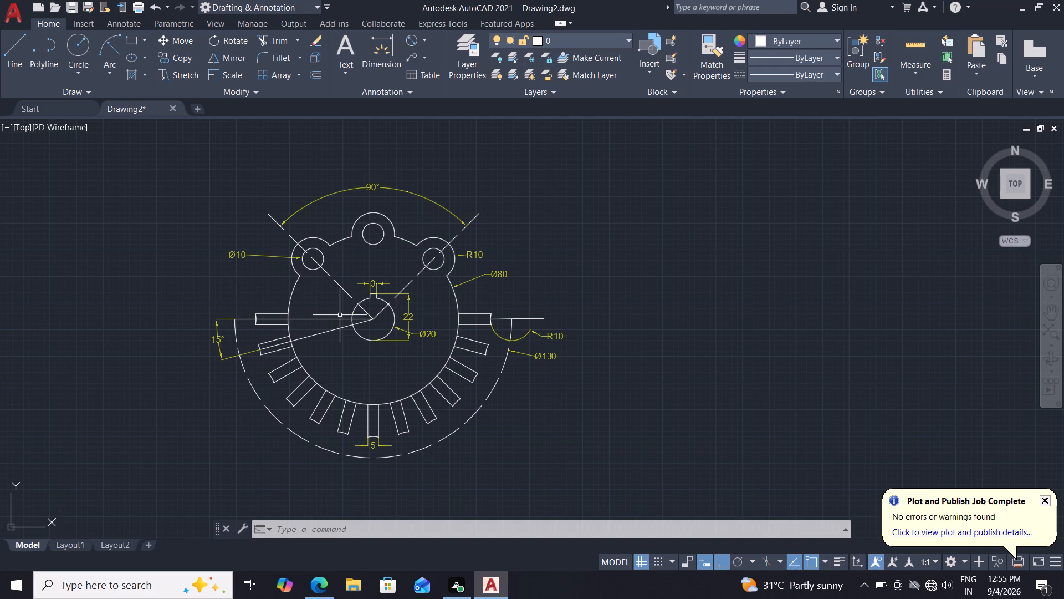
Examine the tolerance, primary units and text settings of the Standard dimension style.
key(d)
key(Return)
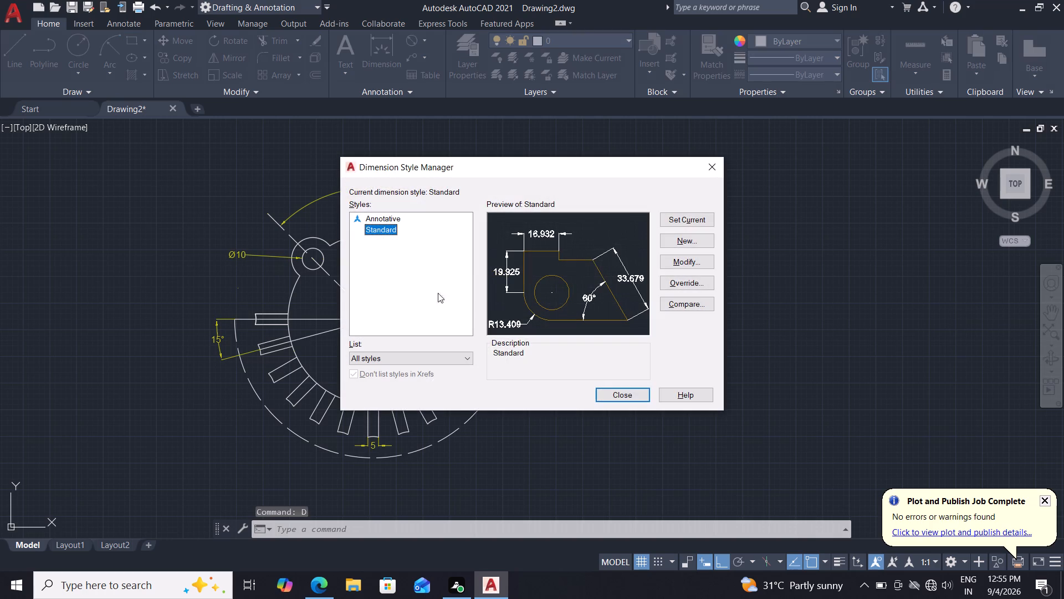
click(670, 257)
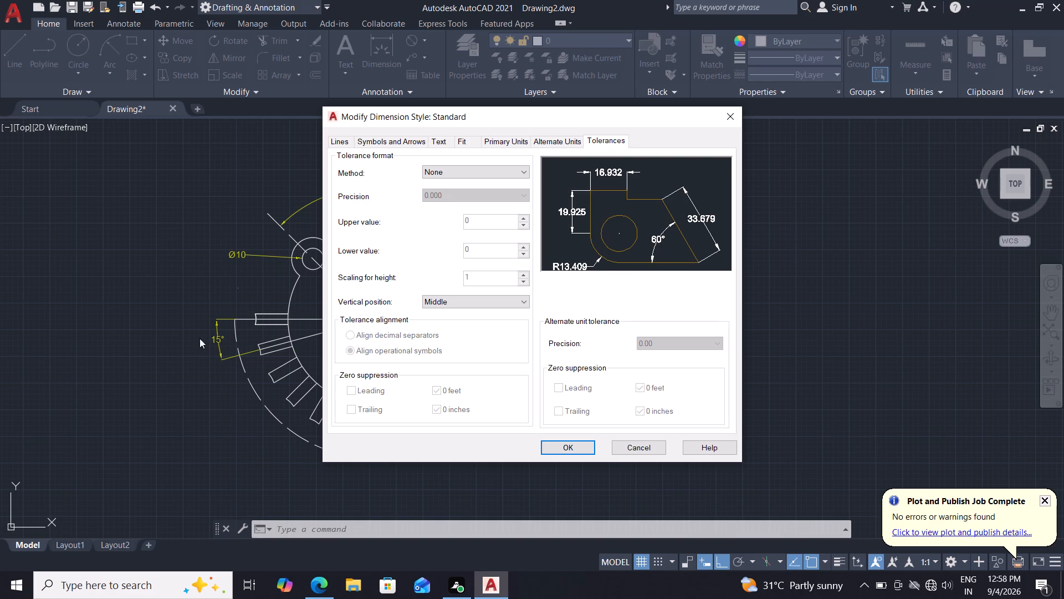
click(510, 151)
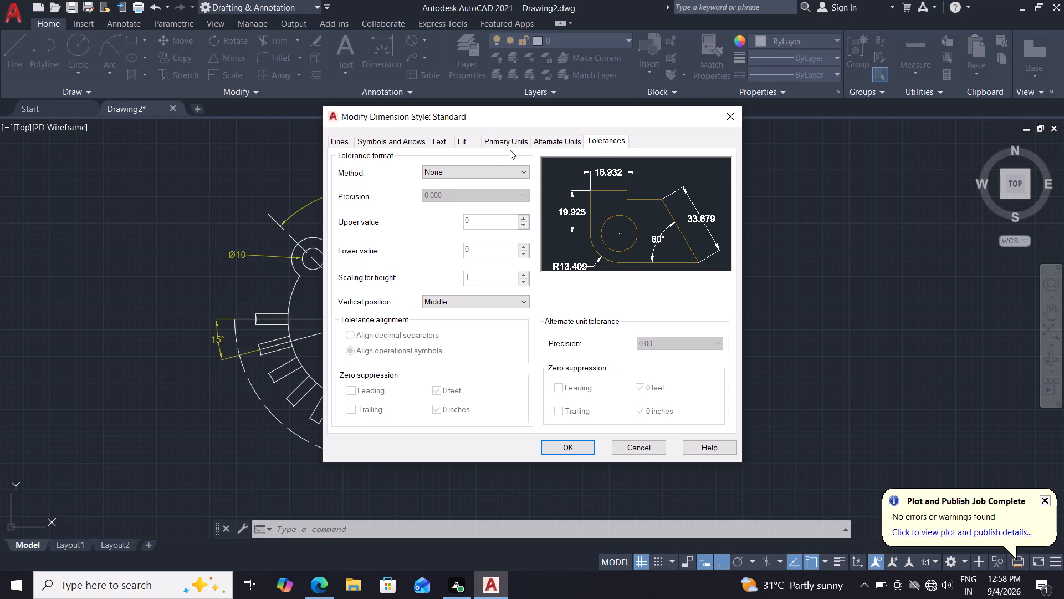
click(510, 146)
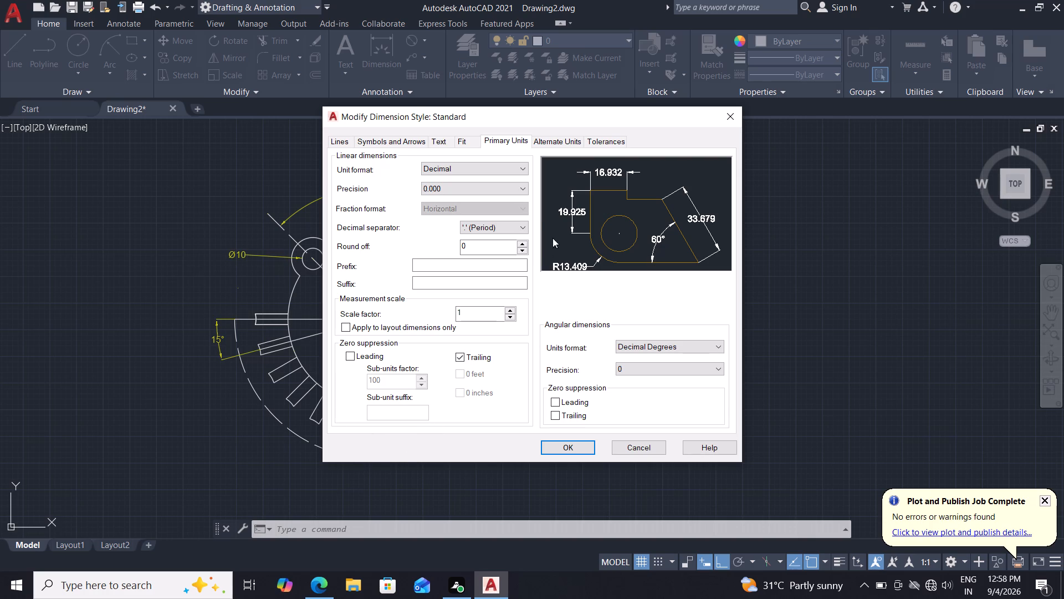
click(441, 141)
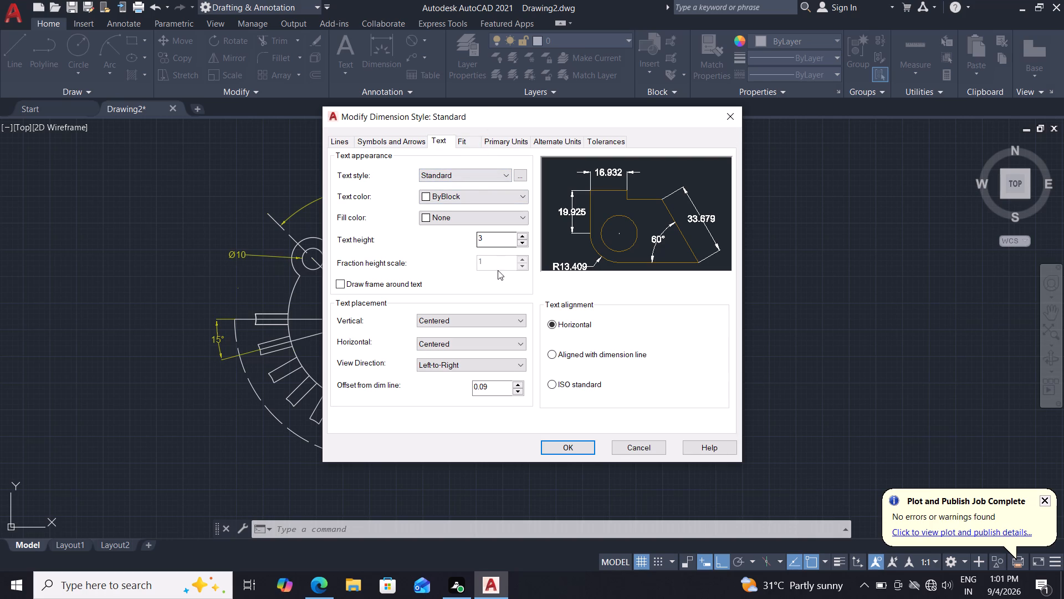
click(572, 443)
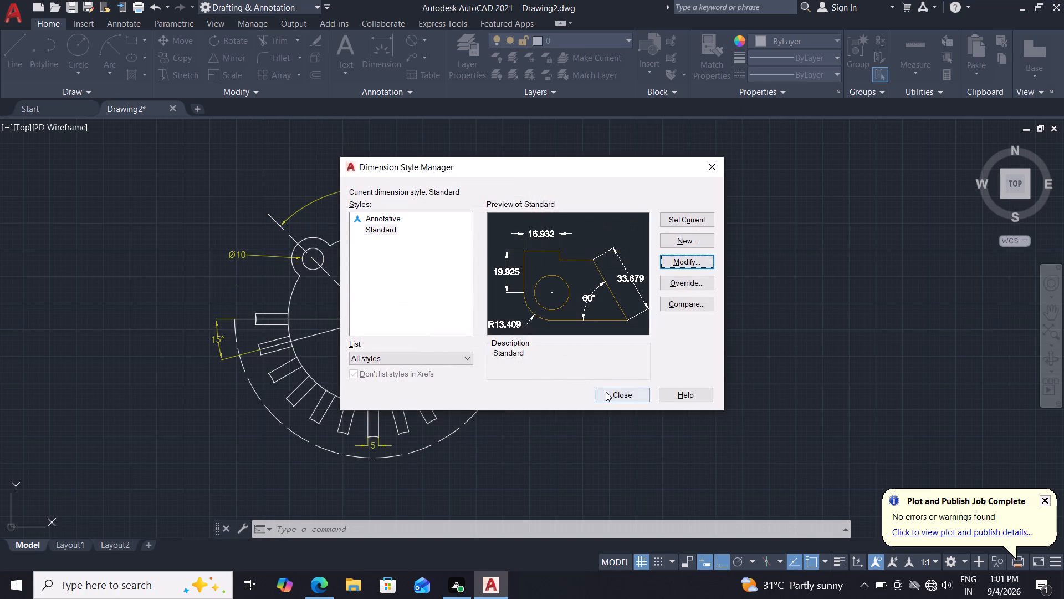
click(612, 392)
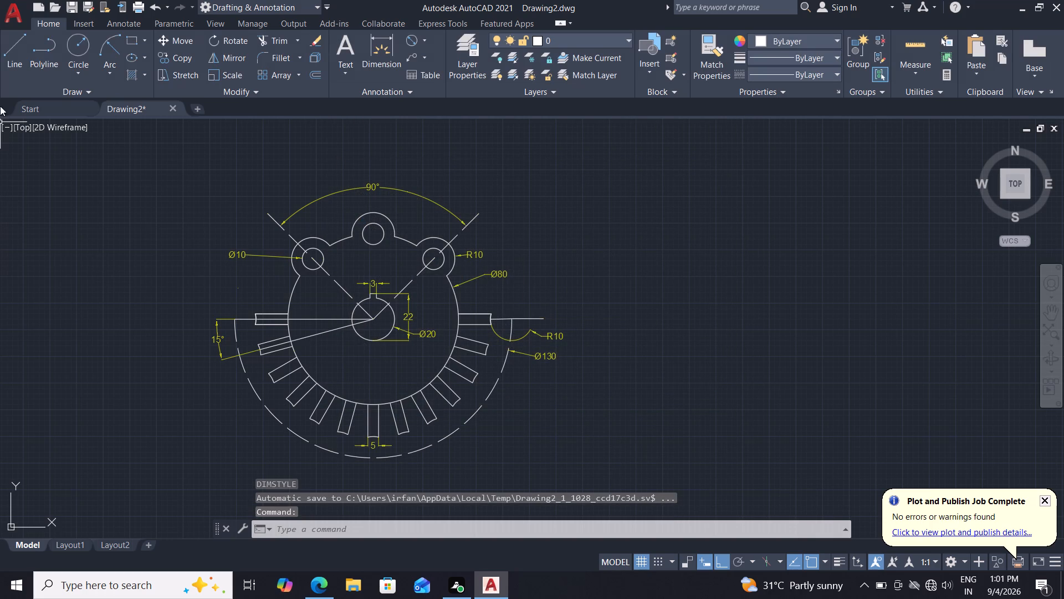
Save the drawing in the Documents folder as 04-09-02 in AutoCAD 2018 Drawing format.
click(11, 8)
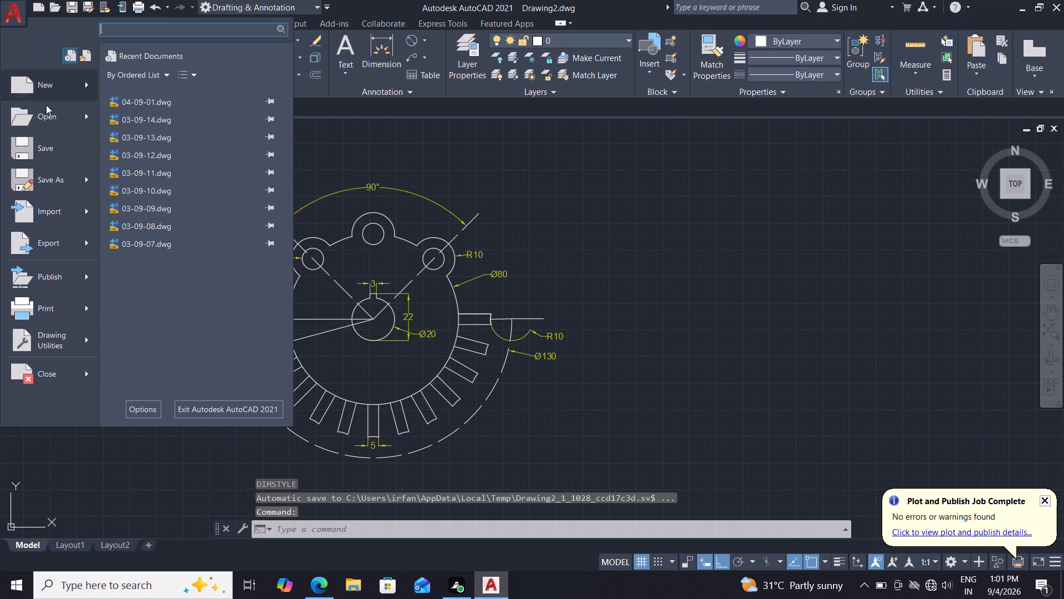
click(45, 185)
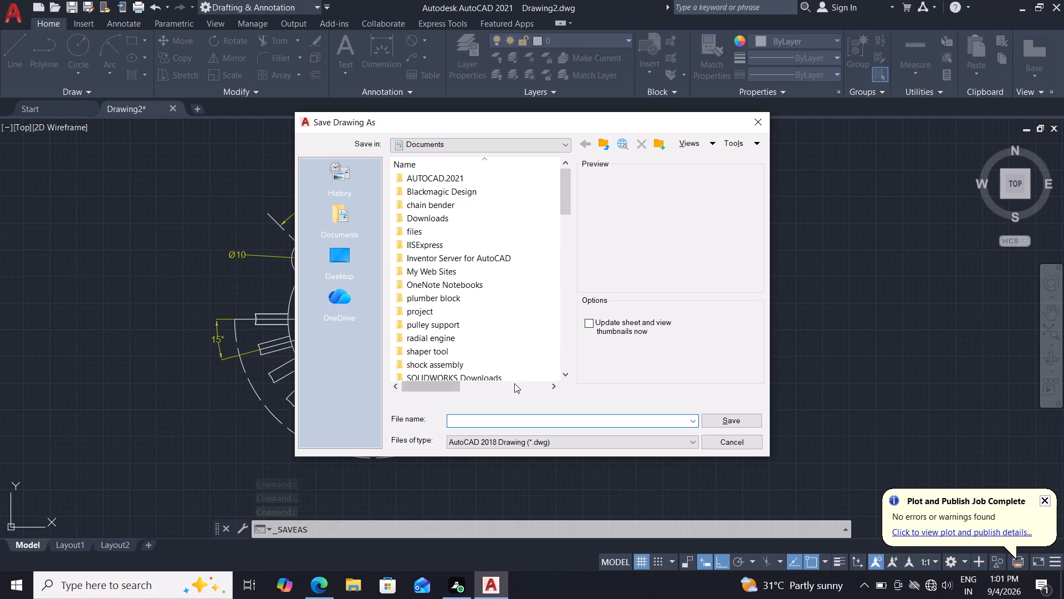
text(04)
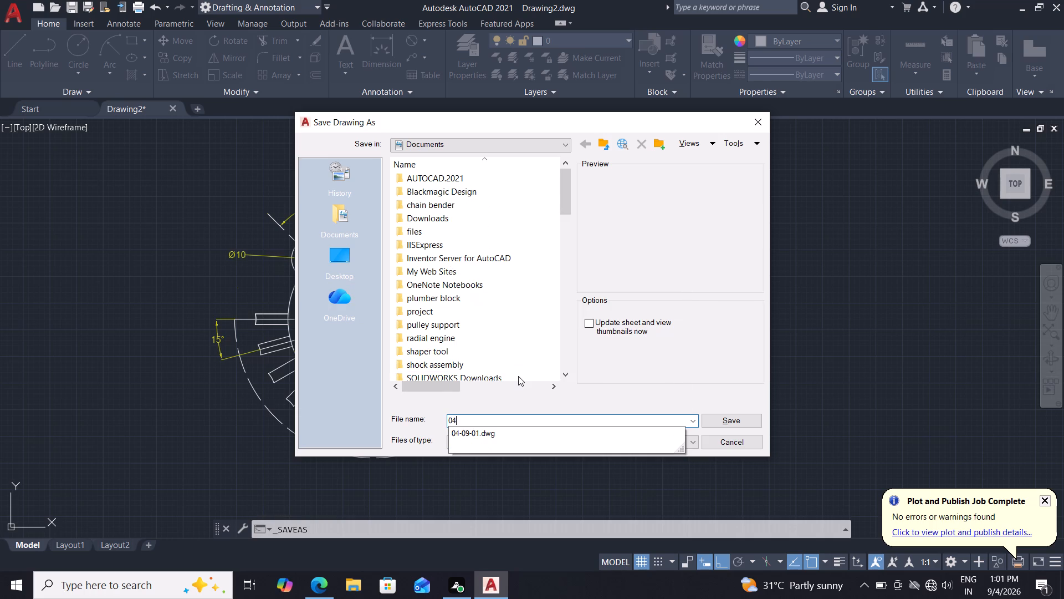
key(minus)
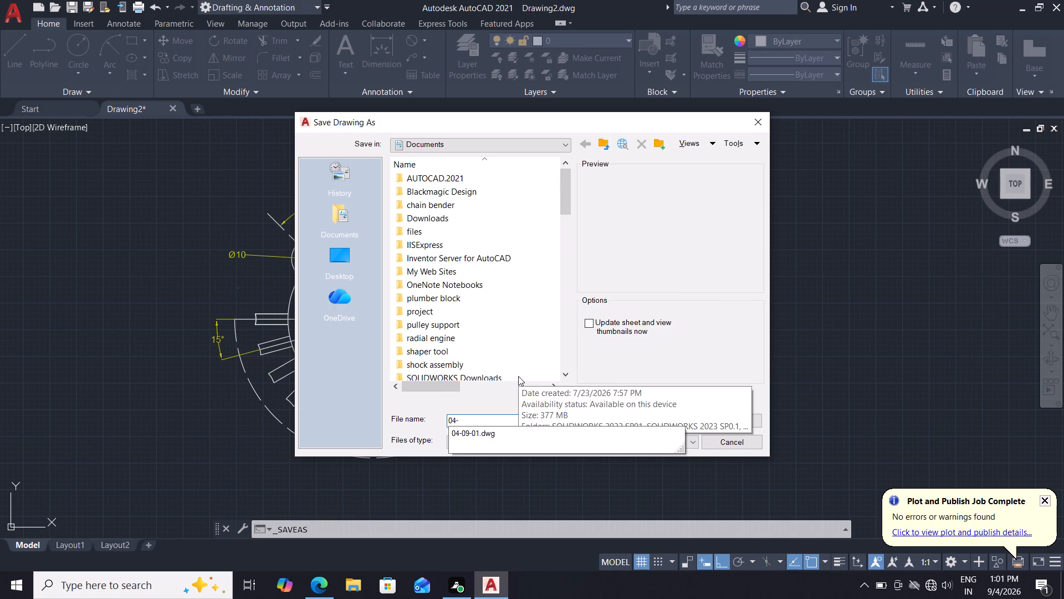
text(09)
text(-02)
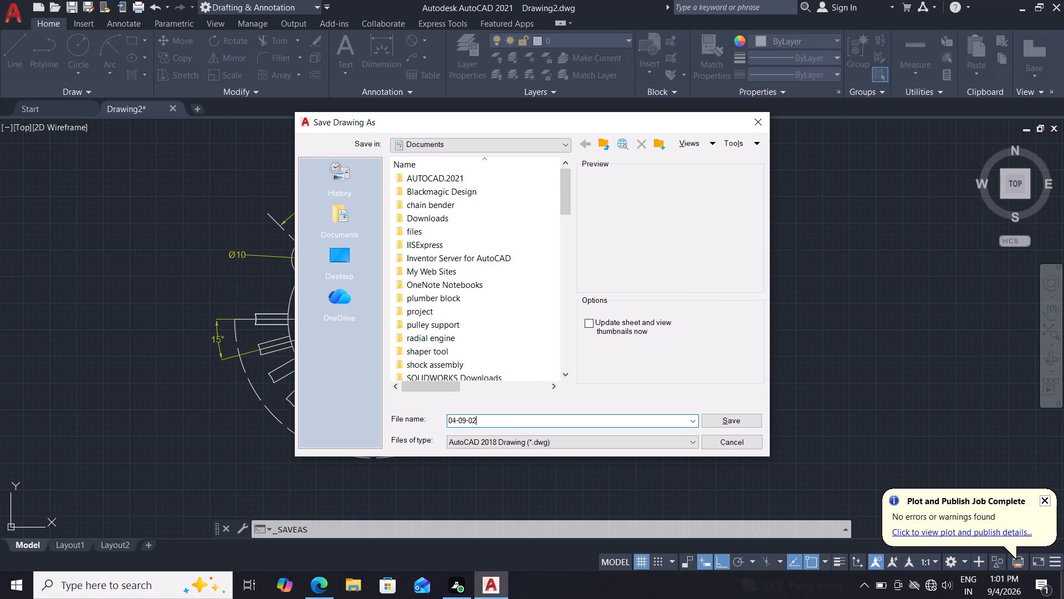
click(738, 420)
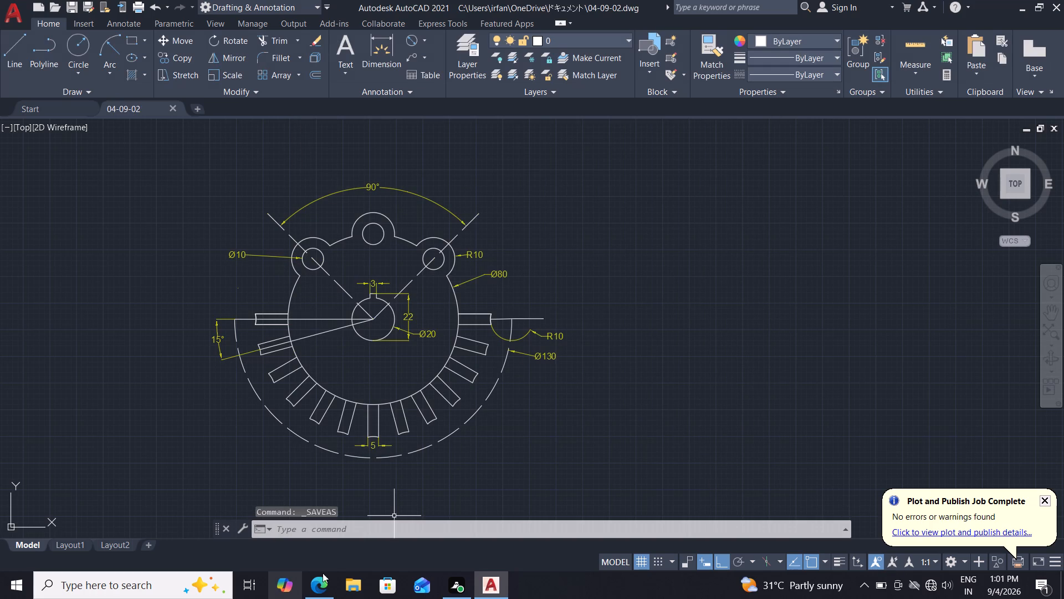
Export the current display as 04-09-02.pdf to the Documents folder, using the AutoCAD PDF (General Documentation) preset.
click(14, 0)
click(33, 242)
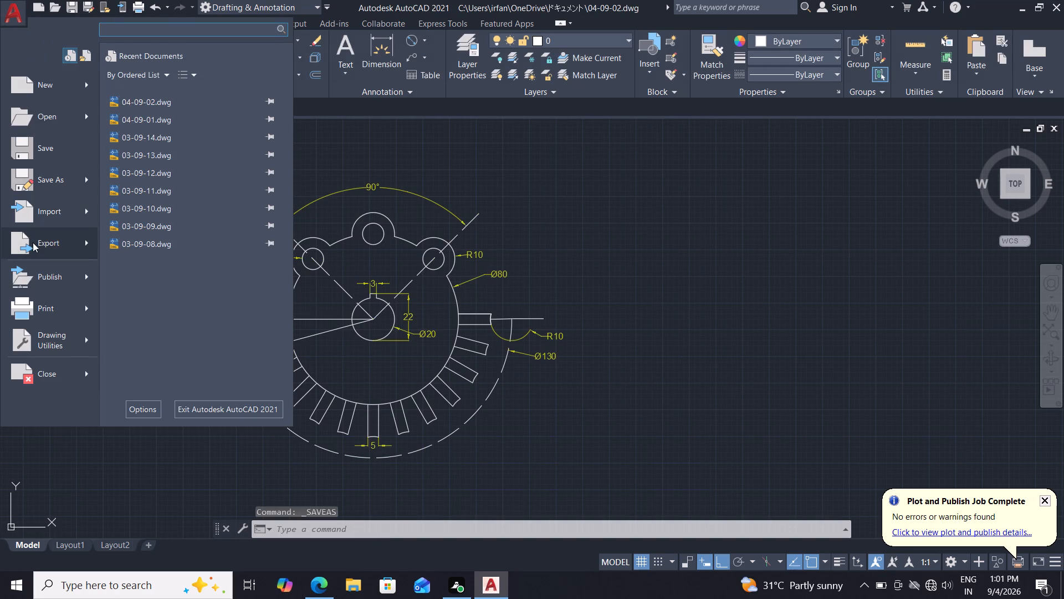
click(129, 241)
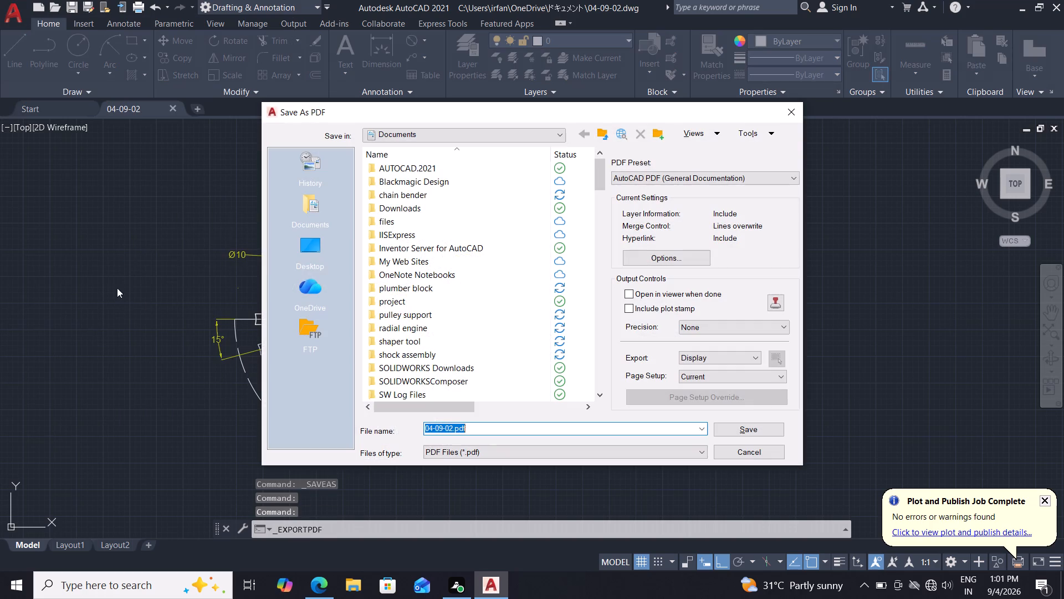
click(759, 430)
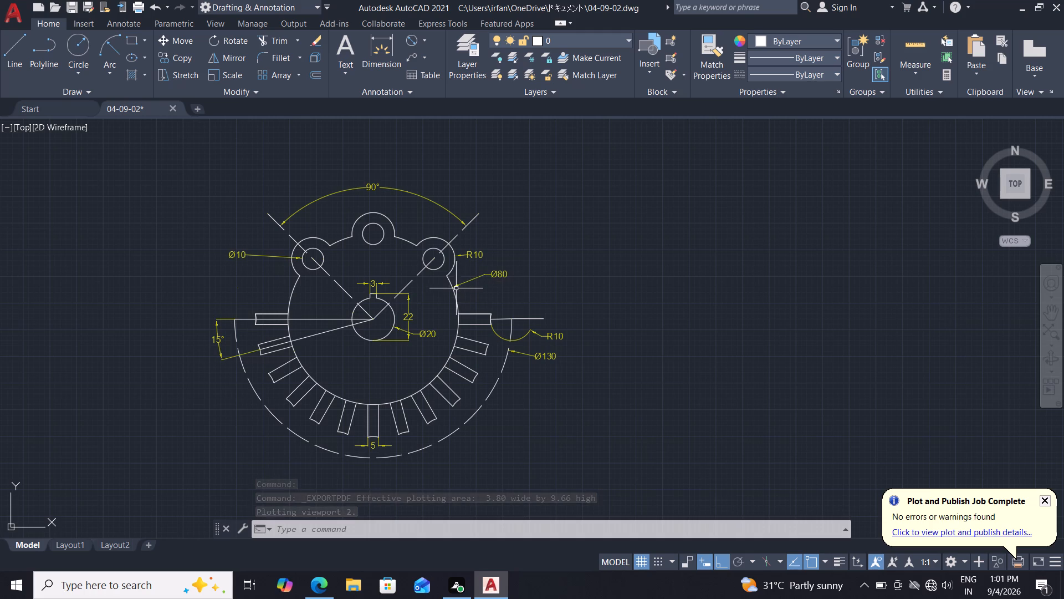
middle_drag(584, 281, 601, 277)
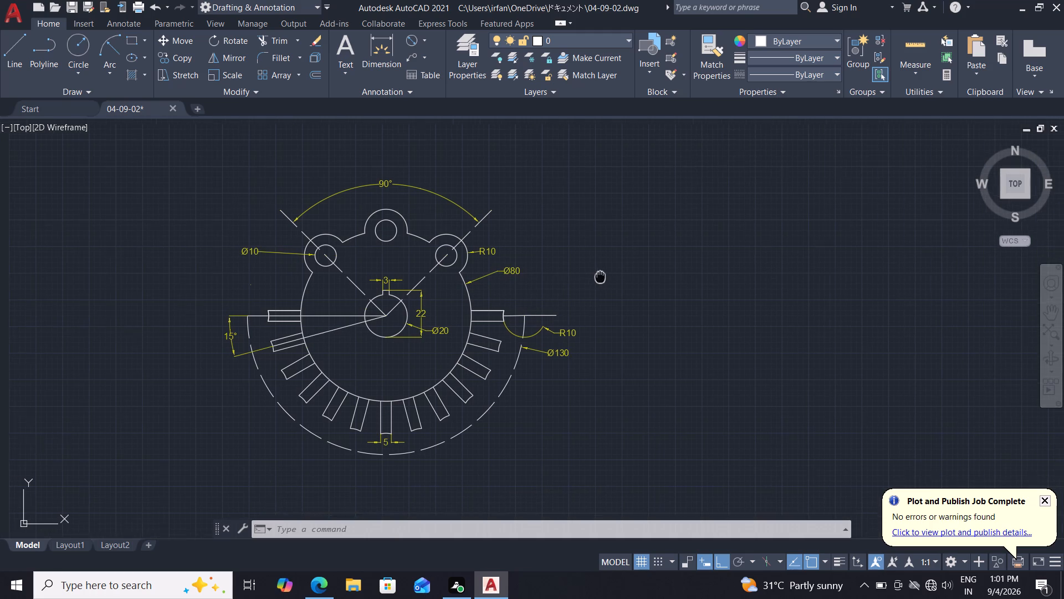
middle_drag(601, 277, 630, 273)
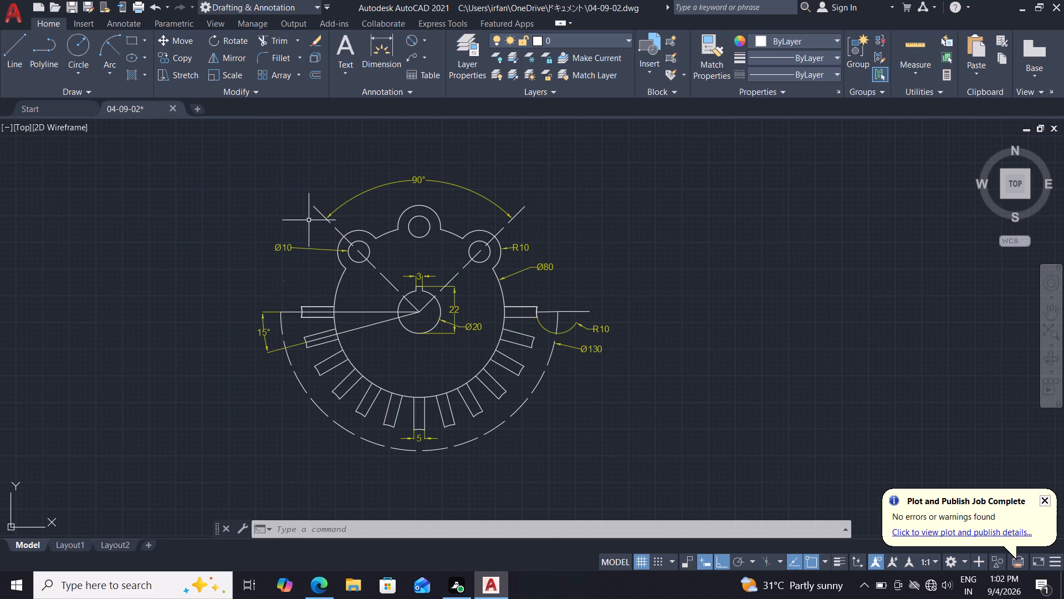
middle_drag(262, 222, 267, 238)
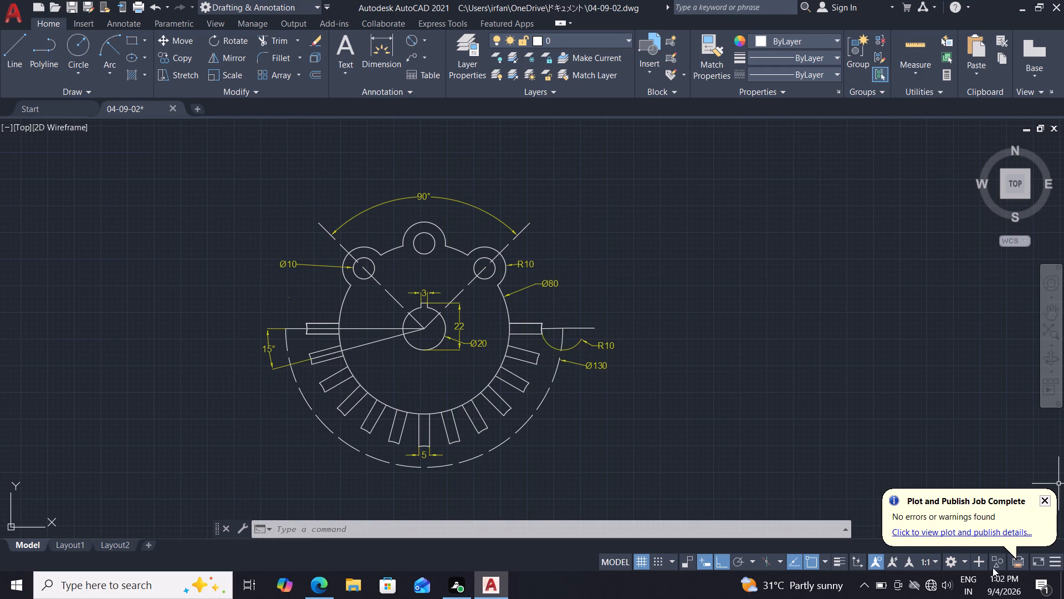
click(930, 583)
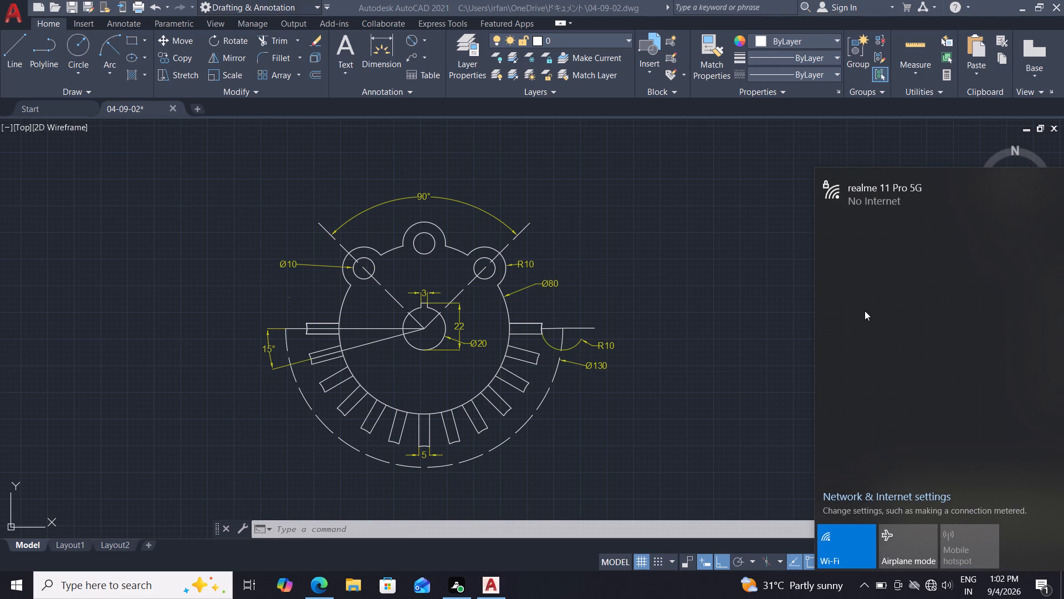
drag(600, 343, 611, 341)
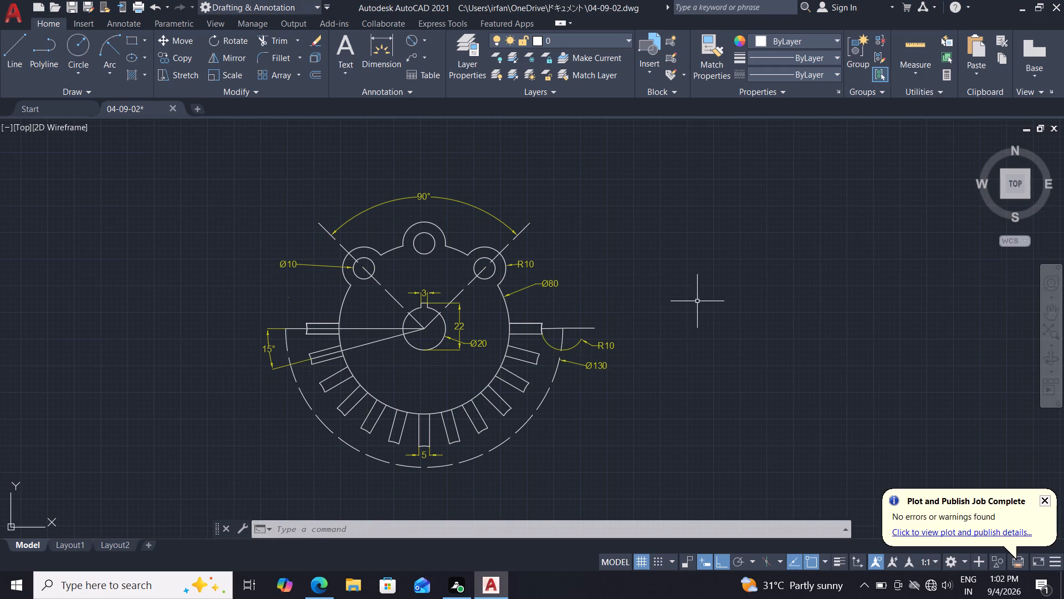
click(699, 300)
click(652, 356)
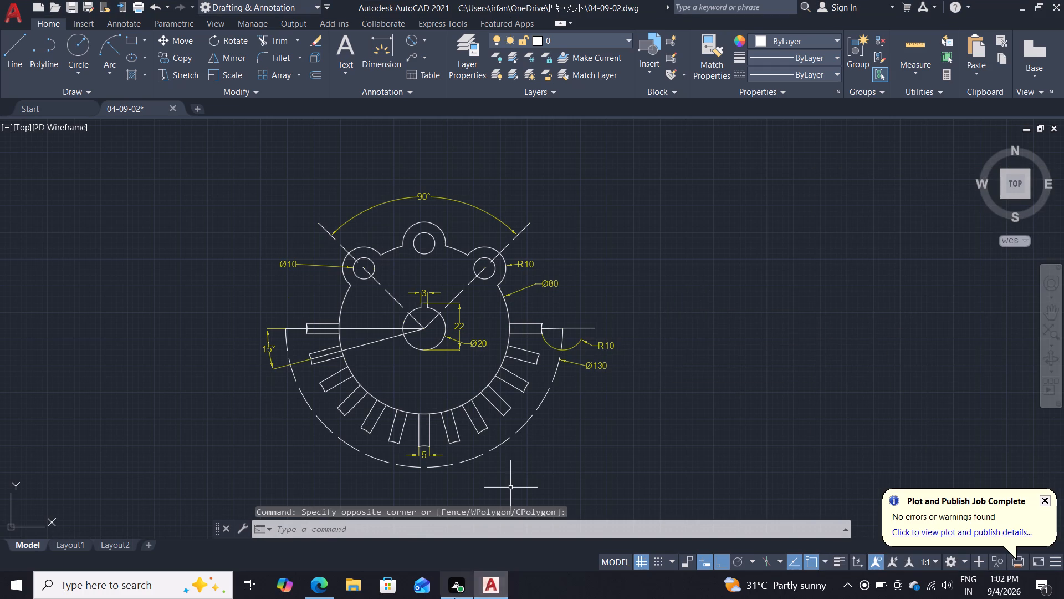